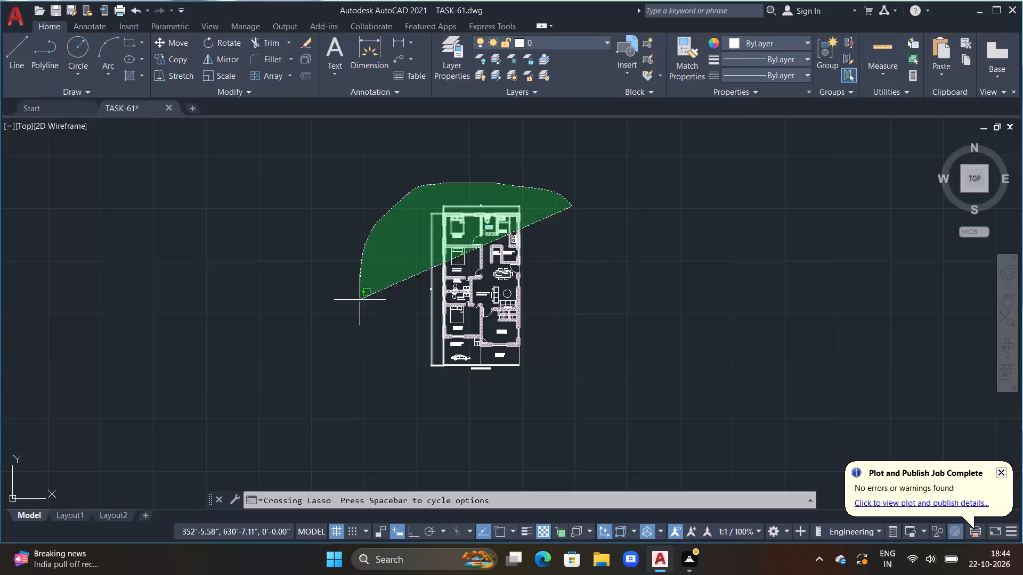
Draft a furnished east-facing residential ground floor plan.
Erase the entire existing floor plan from the drawing.
key("Delete")
key("Delete")
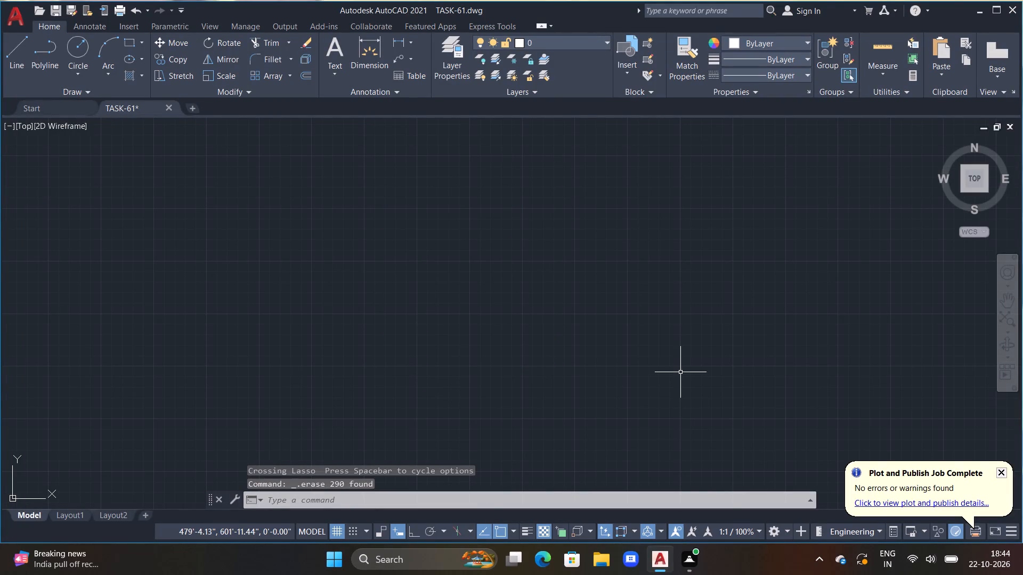
key("Escape")
key("Escape")
key("Escape")
key("Escape")
key("Escape")
key("Escape")
key("Escape")
key("Escape")
key("Escape")
key("Escape")
key("Escape")
Review the drawing units settings and accept them.
middle_click_drag(596, 350, 537, 499)
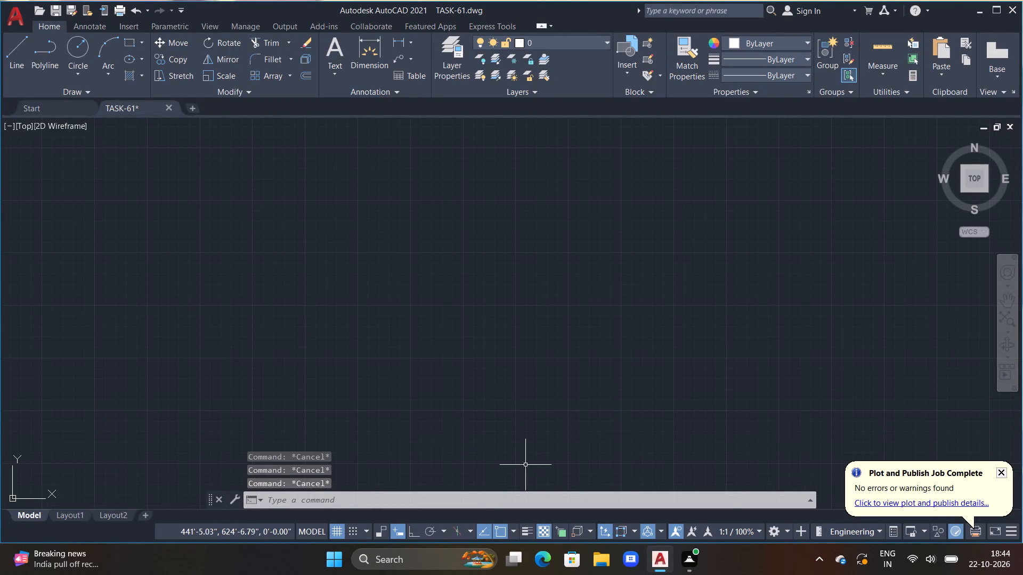
key("u")
type("N")
key("space")
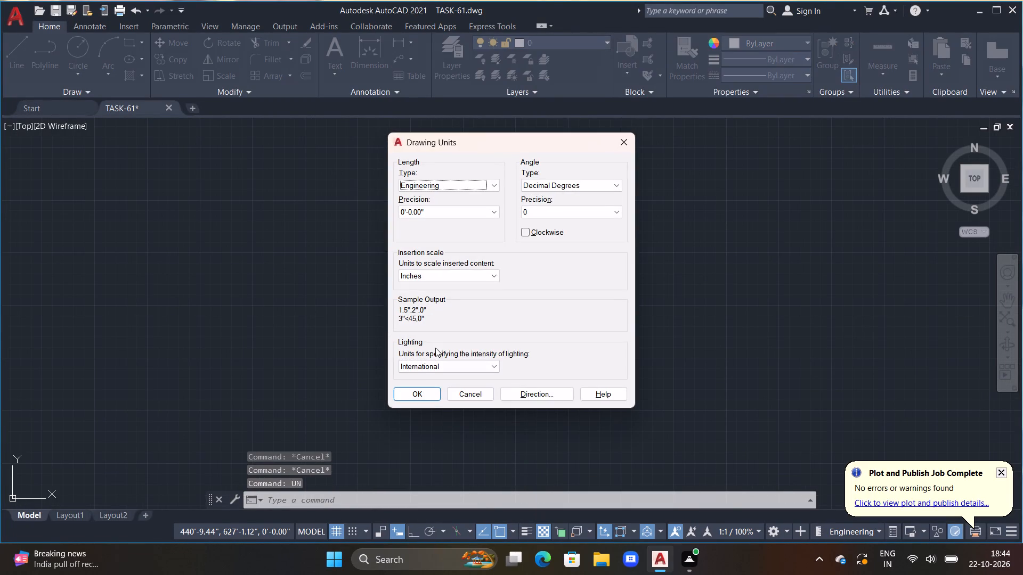
left_click(415, 392)
With ortho mode on, draw a closed rectangular outline of lines, 30' wide and 40' high.
type("L")
key("space")
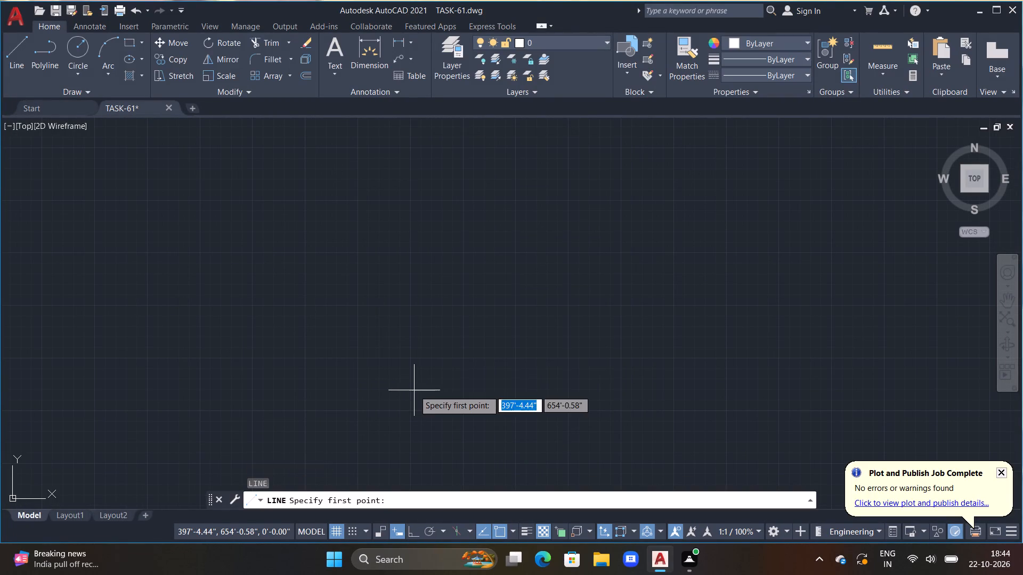
key("F8")
left_click(351, 225)
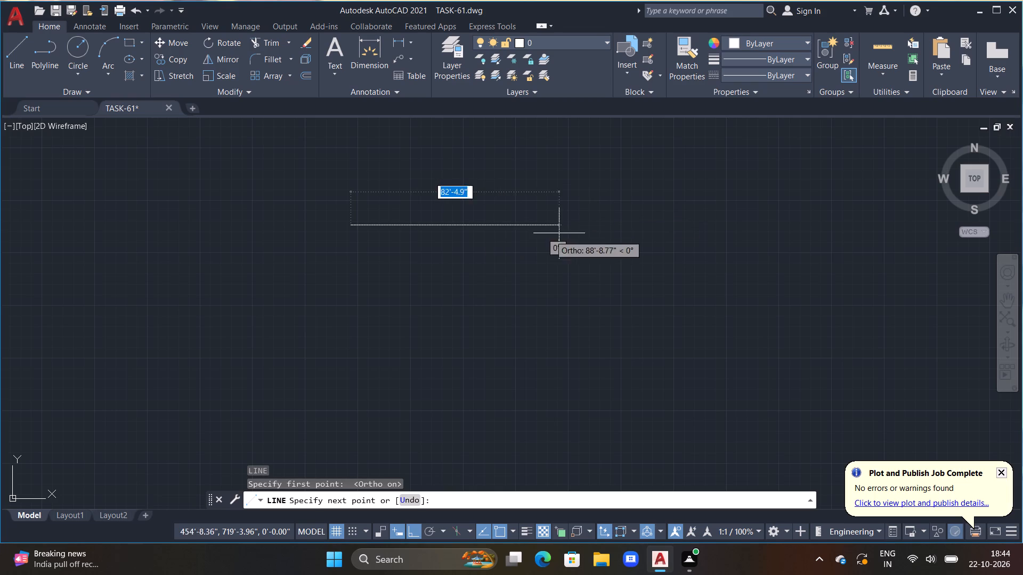
type("300'")
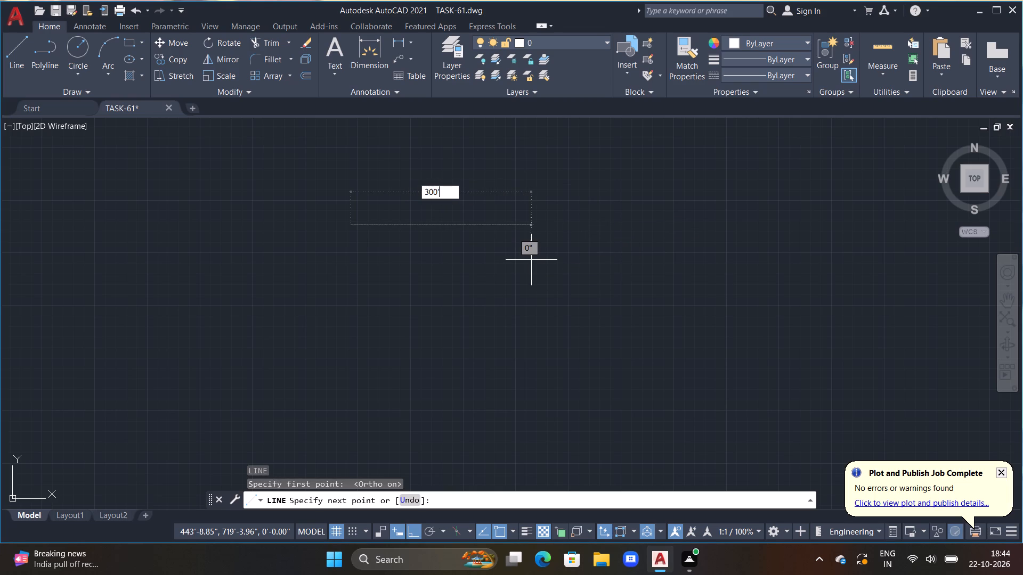
key("BackSpace")
key("BackSpace")
key("apostrophe")
key("Return")
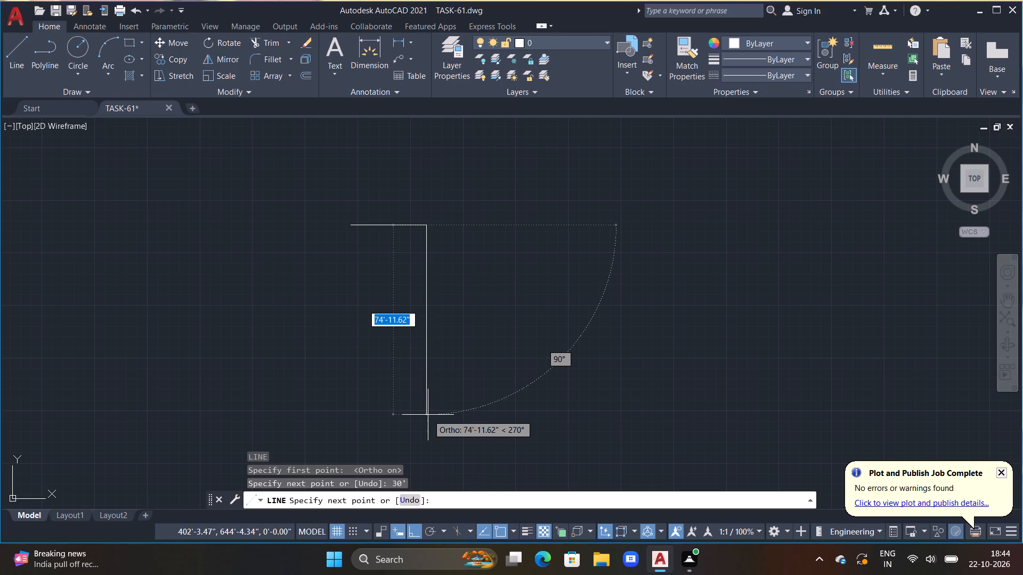
type("40'")
key("Return")
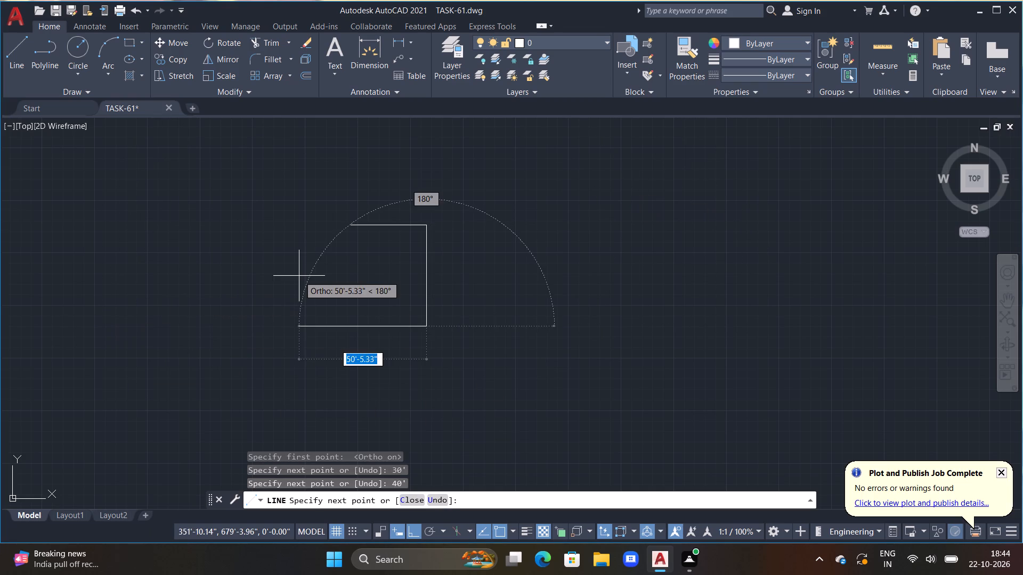
type("30'")
key("Return")
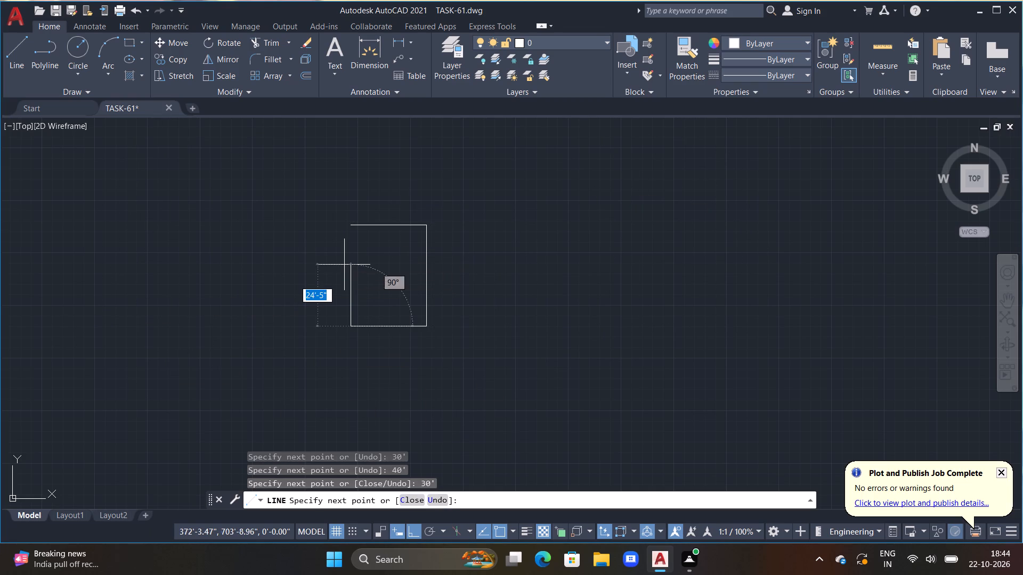
scroll(355, 233, "up", 4)
middle_click_drag(352, 234, 376, 255)
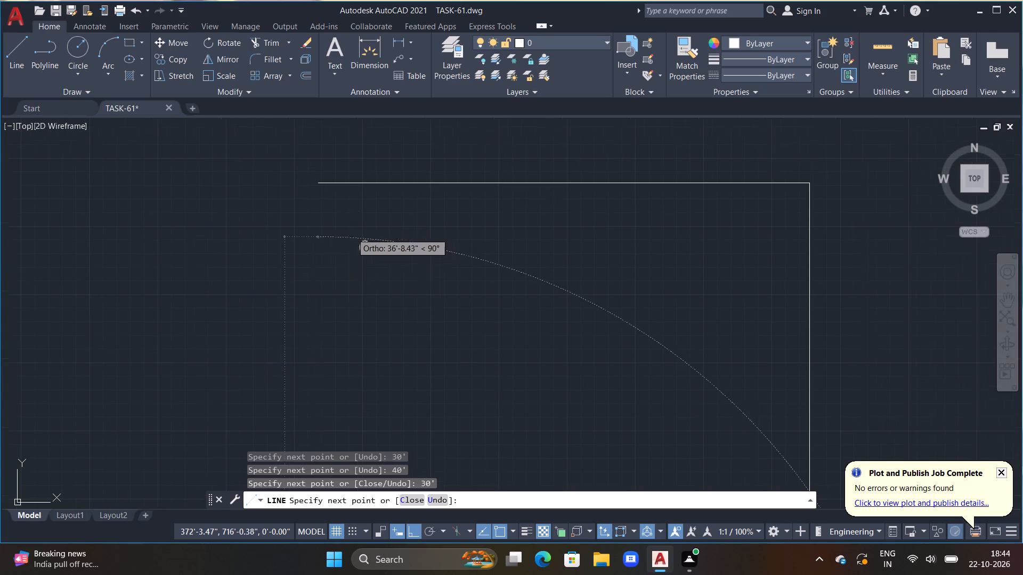
middle_click_drag(376, 255, 431, 287)
left_click(390, 233)
key("Escape")
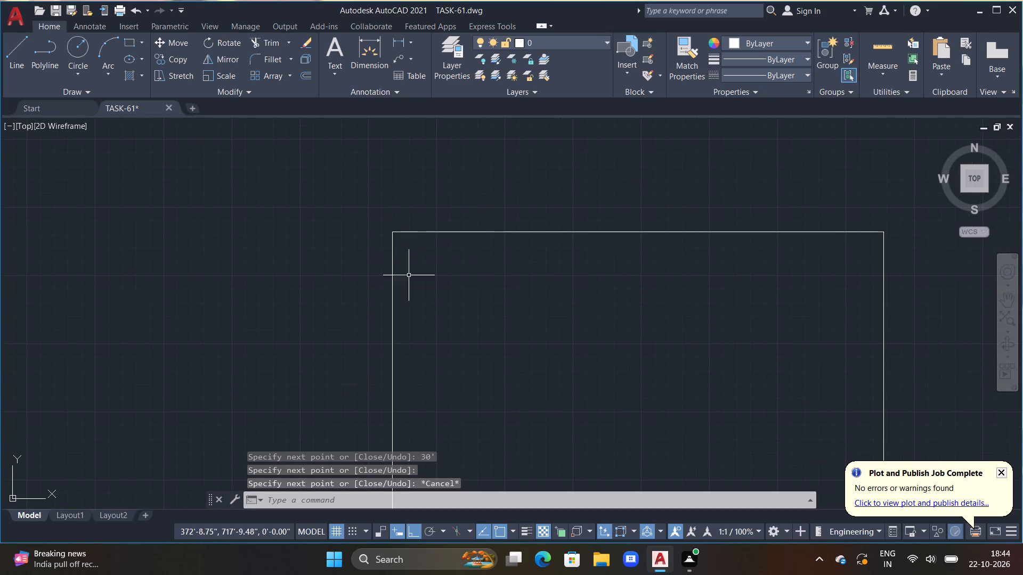
key("Escape")
Offset the top edge of the rectangular outline 9" inward.
scroll(485, 325, "down", 1)
middle_click_drag(485, 325, 484, 316)
key("Escape")
scroll(482, 314, "down", 1)
key("Escape")
key("Escape")
scroll(465, 290, "down", 1)
middle_click_drag(467, 295, 439, 259)
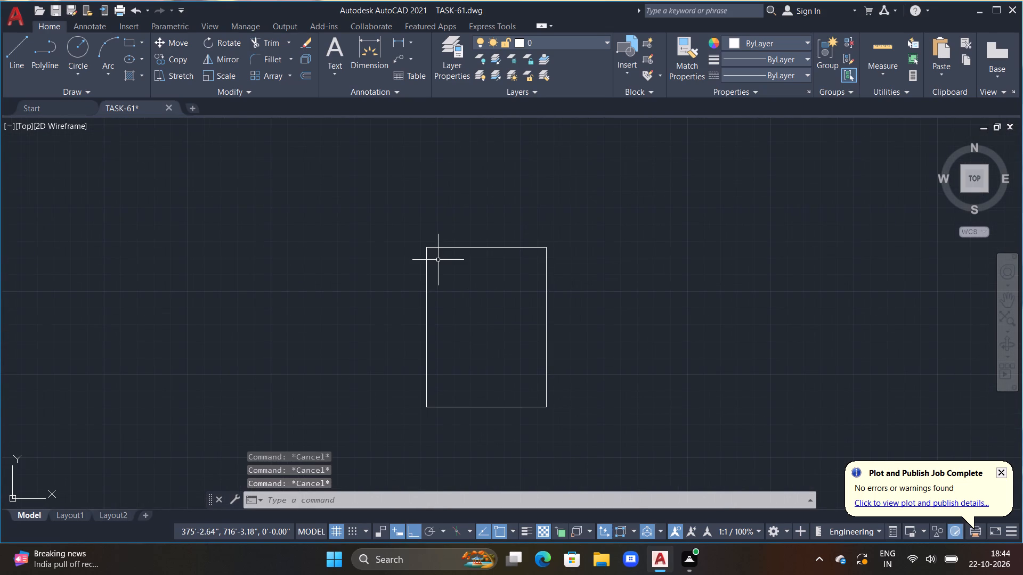
type("OFF")
key("space")
type("9\"")
key("Return")
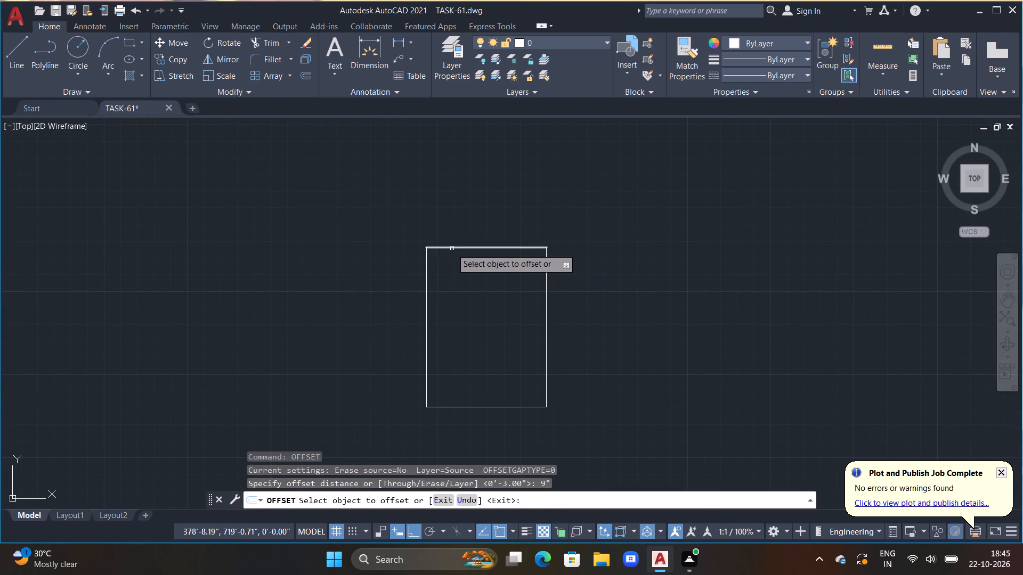
left_click_drag(452, 249, 459, 270)
left_click(470, 303)
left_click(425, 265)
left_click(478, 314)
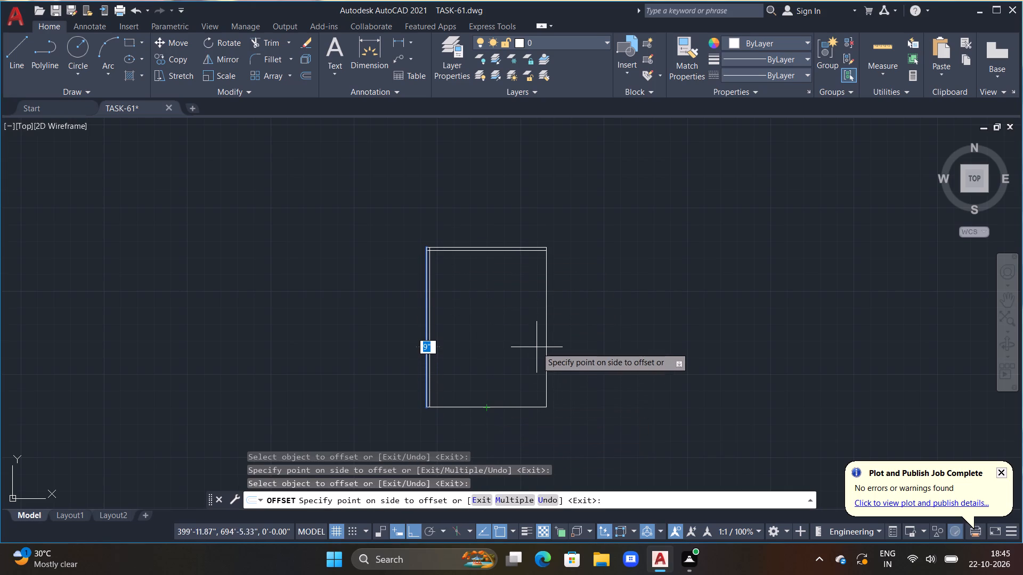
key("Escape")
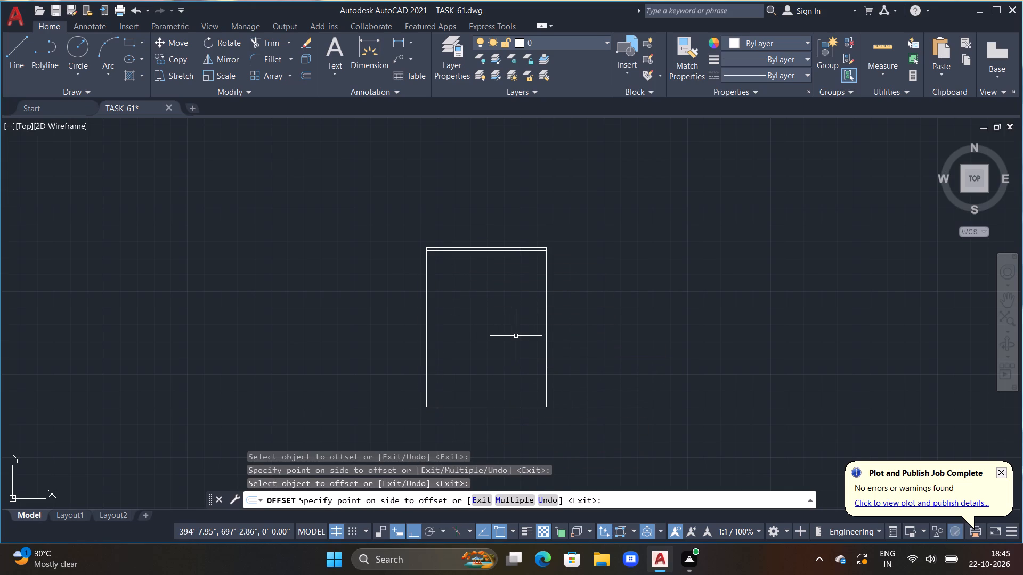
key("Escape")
Offset the right, left and bottom edges of the outline 9" inward to form the outer walls.
type("OF")
type("F 9\"")
key("Return")
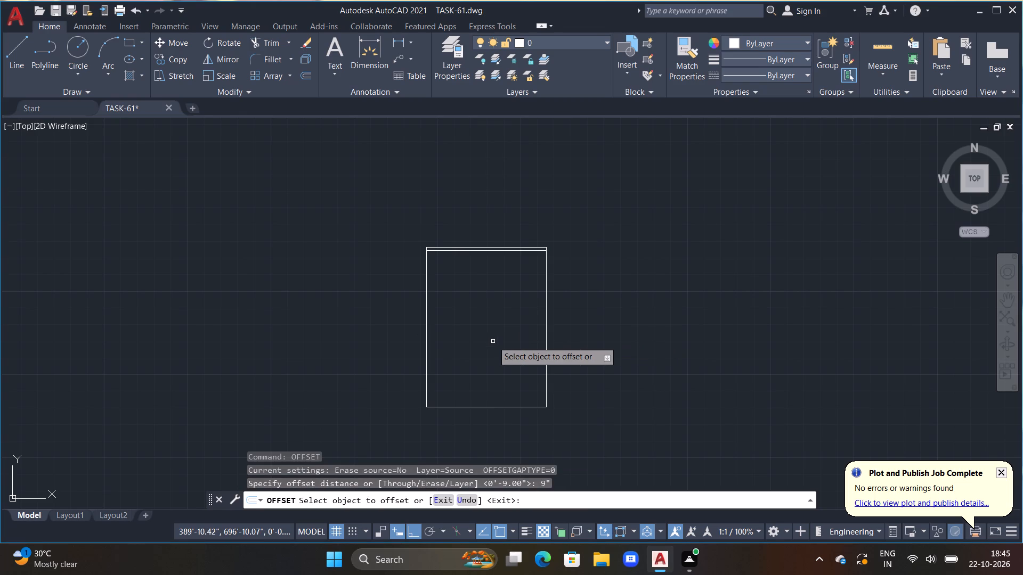
left_click(547, 298)
left_click(518, 309)
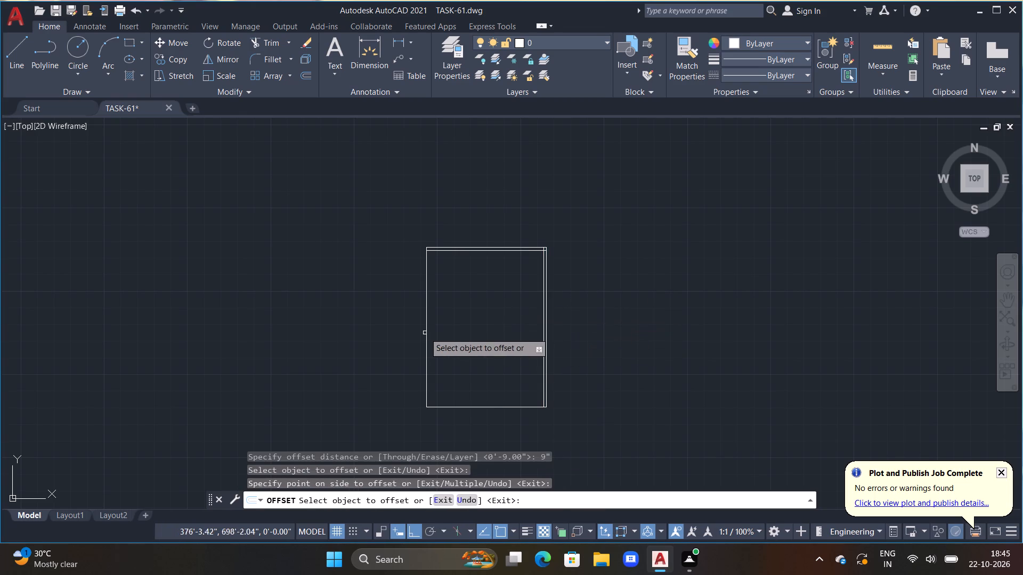
left_click(425, 328)
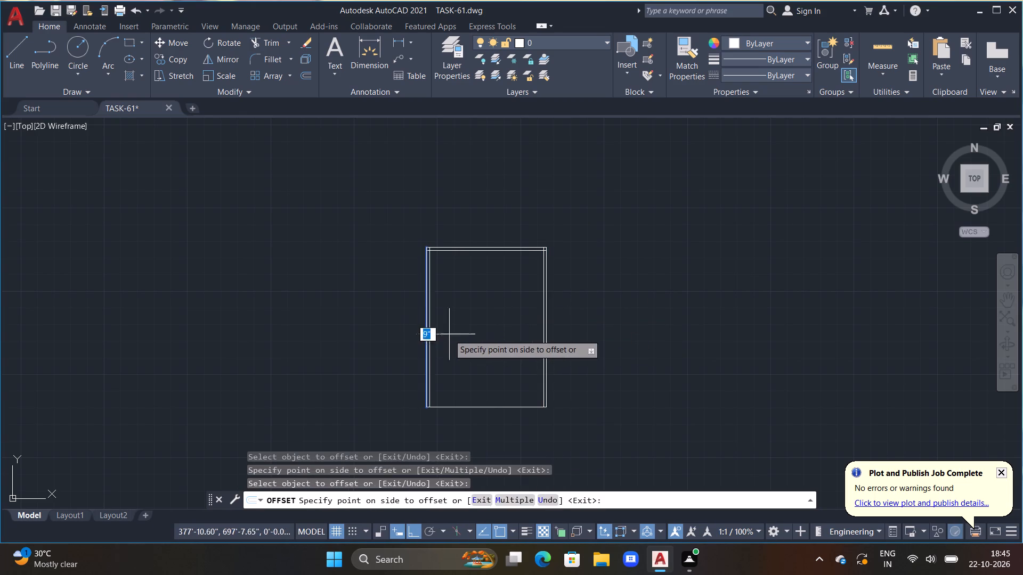
left_click_drag(451, 335, 457, 341)
left_click(483, 406)
left_click(483, 380)
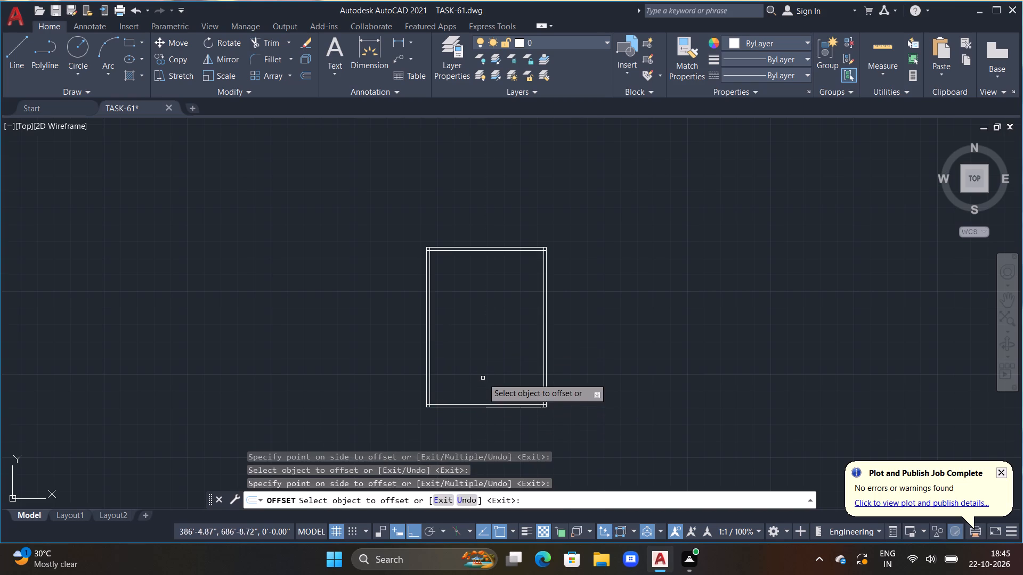
key("Escape")
scroll(464, 317, "up", 1)
key("Escape")
middle_click_drag(462, 314, 469, 376)
key("Escape")
key("Escape")
key("Escape")
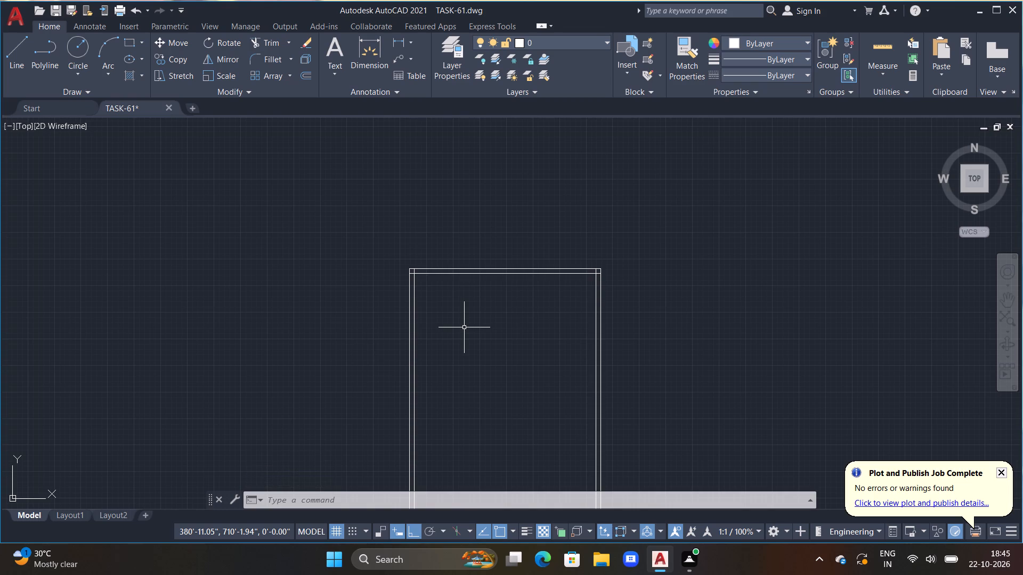
Trim the overlapping inner wall line ends at the top-left and top-right corners of the outline.
scroll(488, 286, "up", 2)
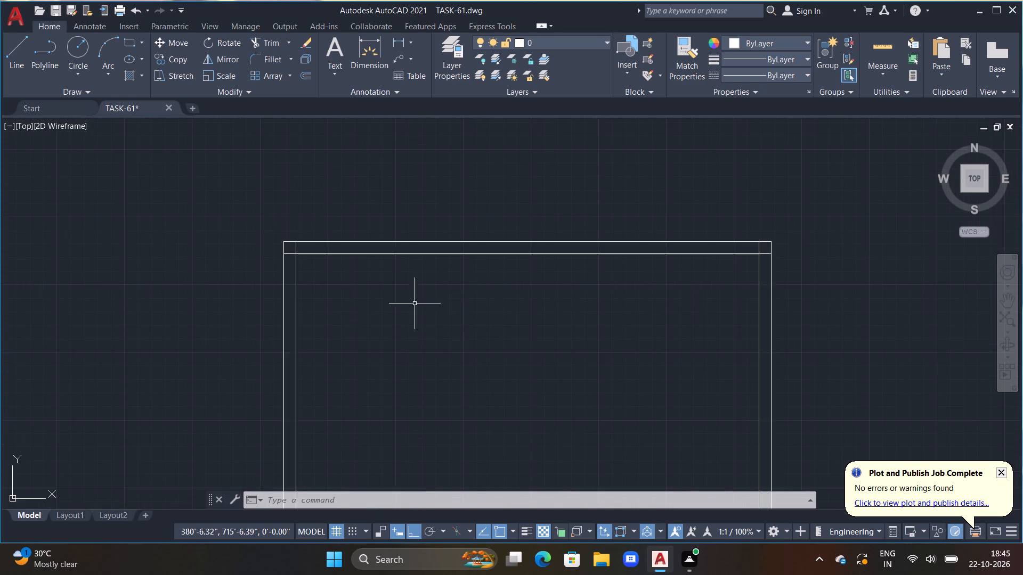
middle_click_drag(413, 303, 474, 373)
type("TR")
key("space")
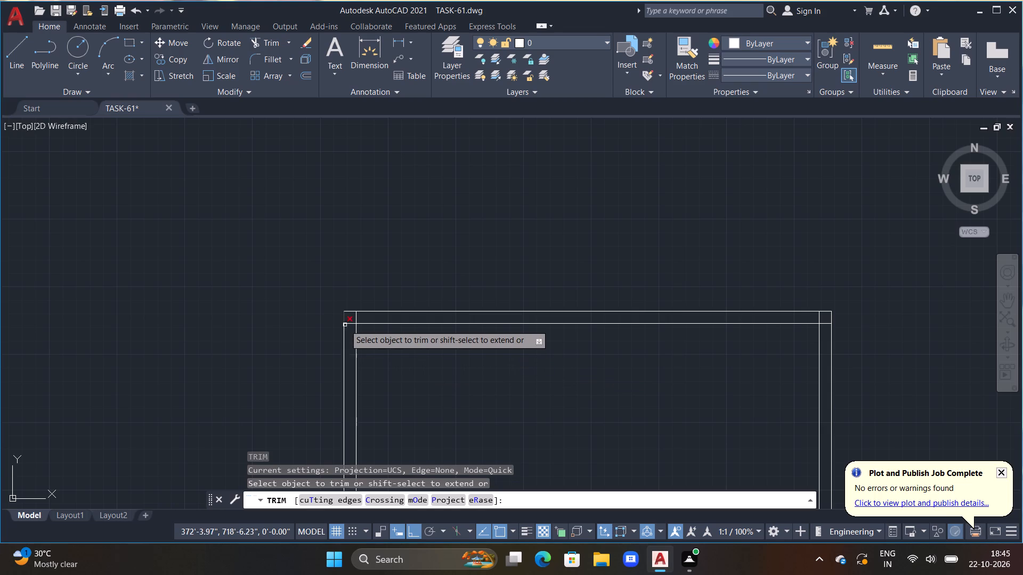
left_click(346, 324)
left_click(355, 317)
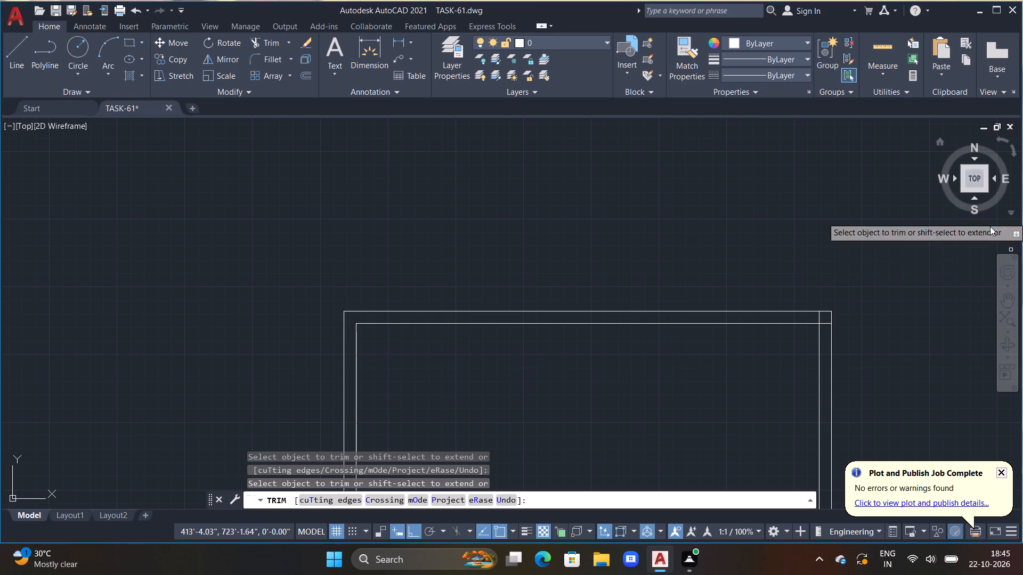
left_click(819, 318)
left_click(825, 322)
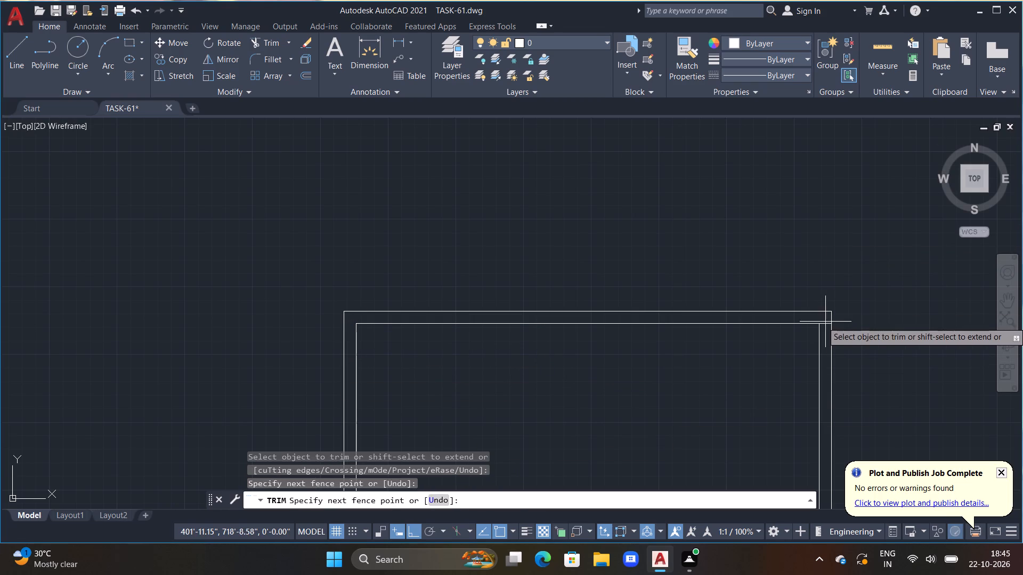
left_click(825, 325)
middle_click_drag(638, 361, 534, 322)
key("Escape")
key("Escape")
key("Escape")
key("Escape")
key("Escape")
key("Escape")
key("Escape")
key("Escape")
key("Escape")
key("Escape")
key("Escape")
key("Escape")
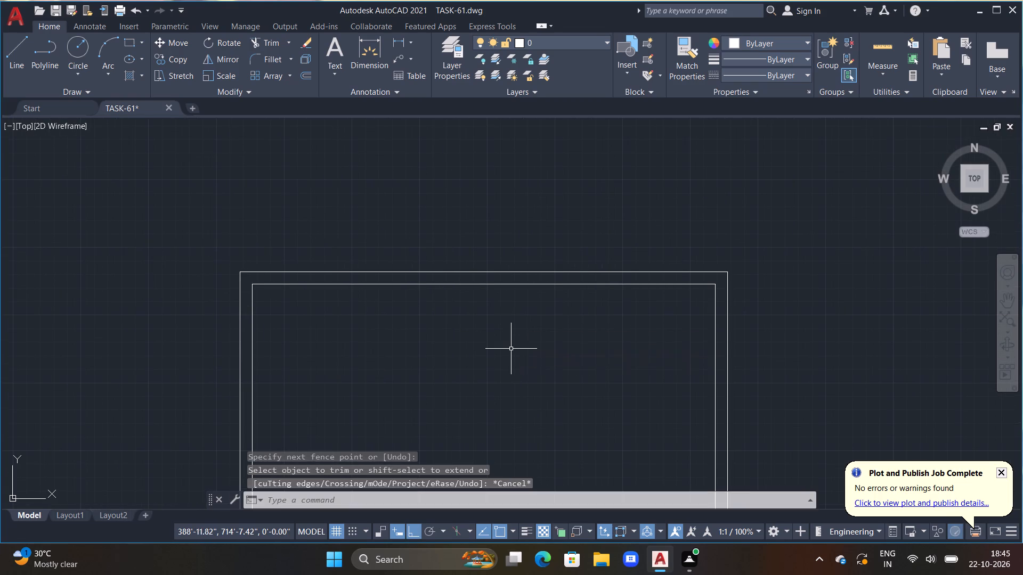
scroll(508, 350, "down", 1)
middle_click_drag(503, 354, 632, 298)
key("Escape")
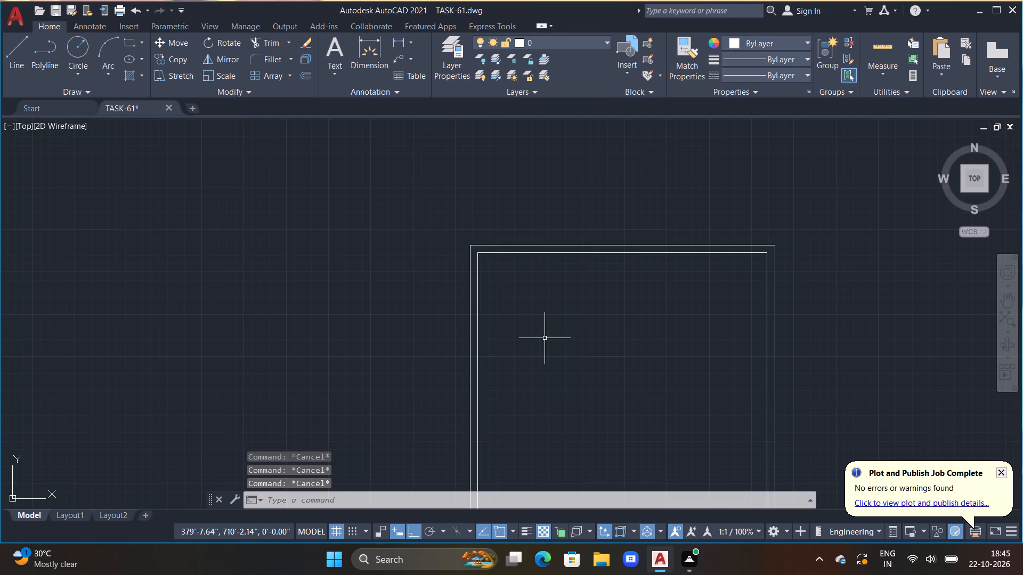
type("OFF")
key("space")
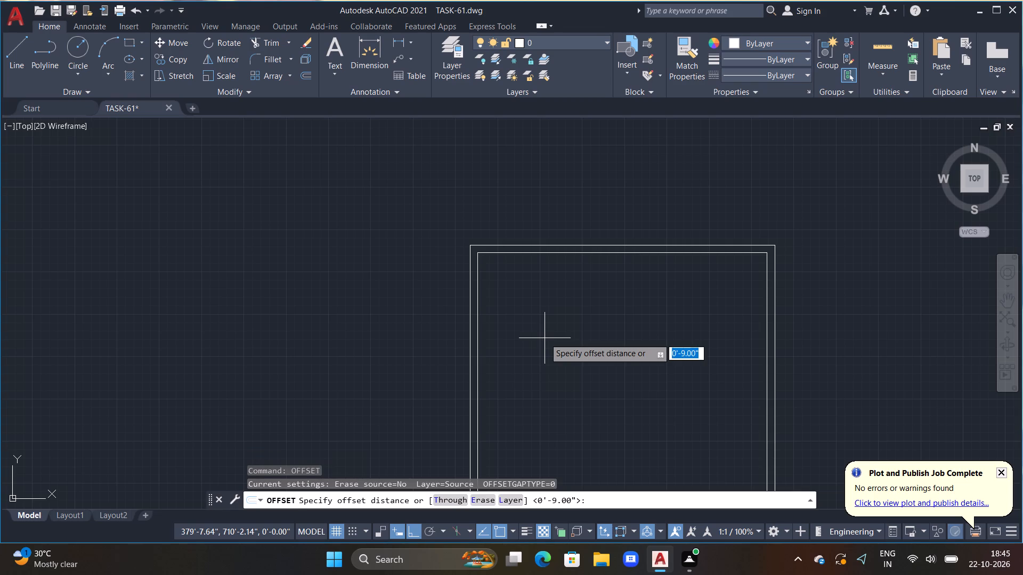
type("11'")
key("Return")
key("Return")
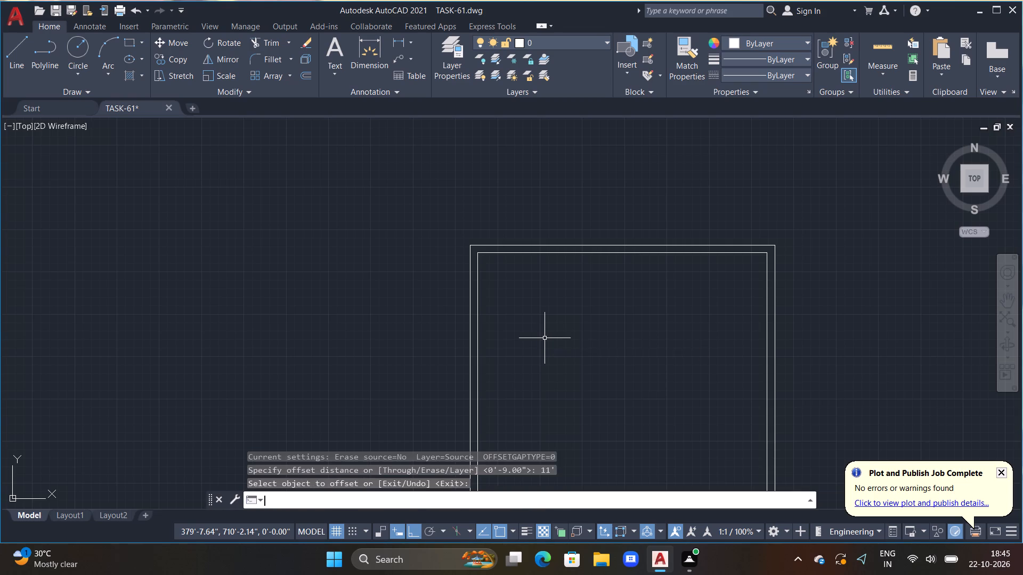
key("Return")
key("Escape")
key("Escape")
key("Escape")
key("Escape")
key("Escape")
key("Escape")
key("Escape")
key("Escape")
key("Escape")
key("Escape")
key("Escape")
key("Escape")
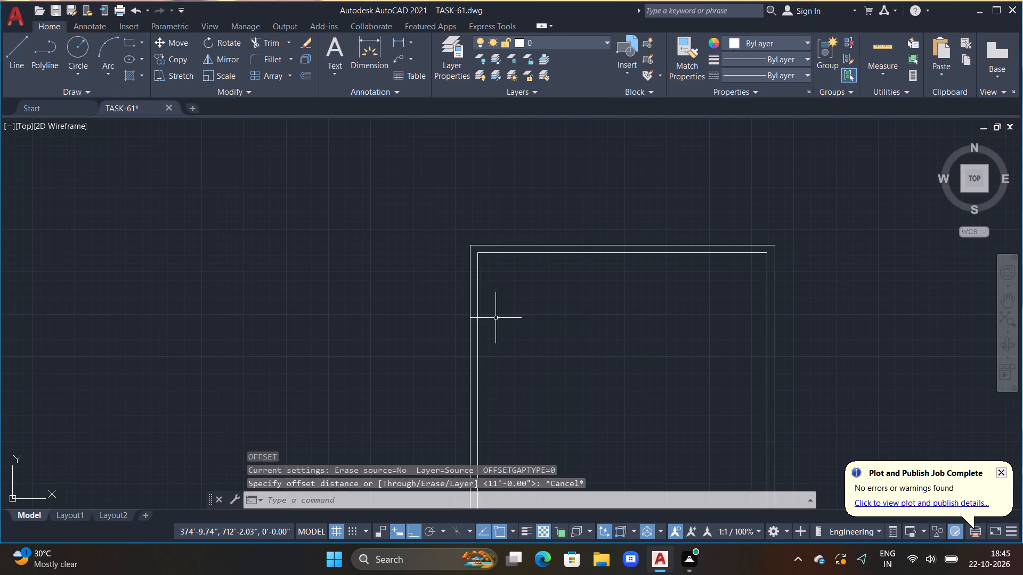
Create a 9" thick vertical partition wall by offsetting the left wall's inner line 11' inward and the new line 9" to the right.
type("OFF")
key("space")
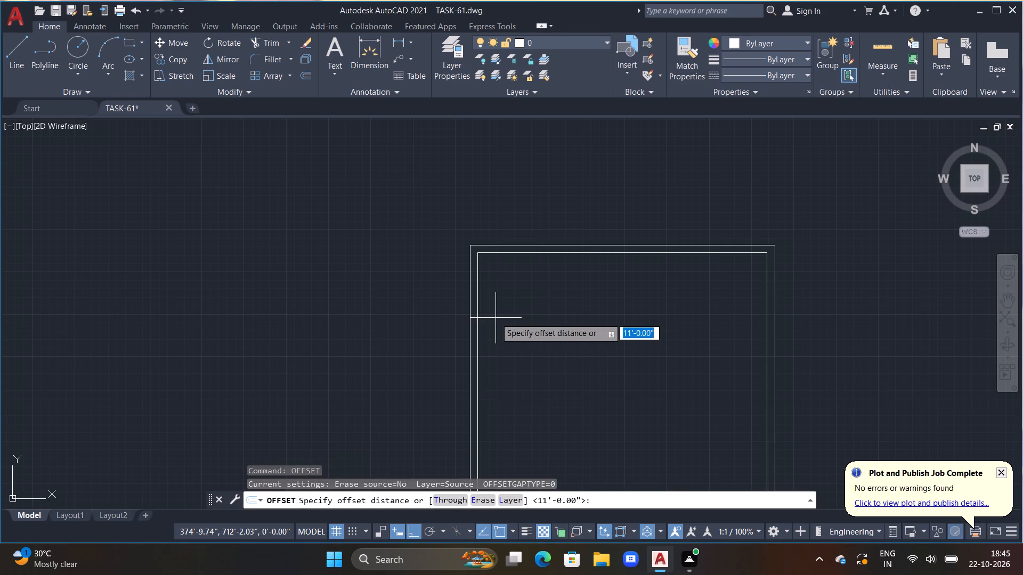
type("11'")
key("Return")
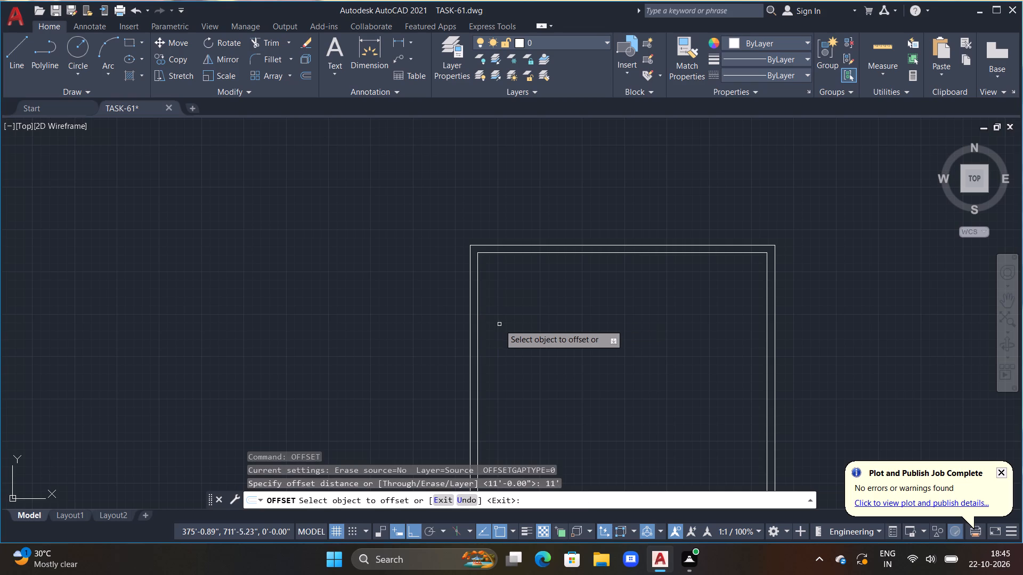
left_click(478, 291)
left_click(606, 315)
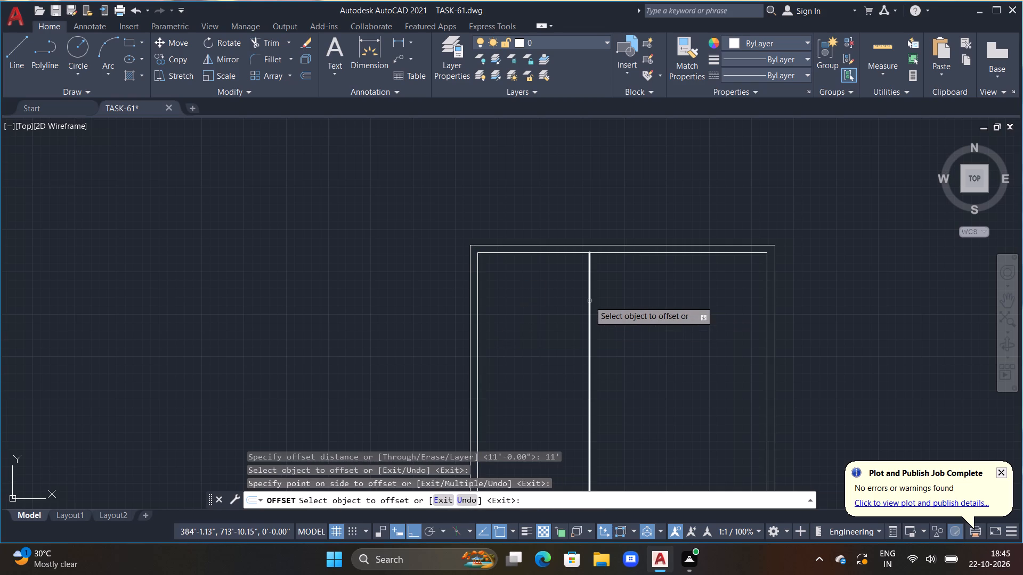
left_click(589, 300)
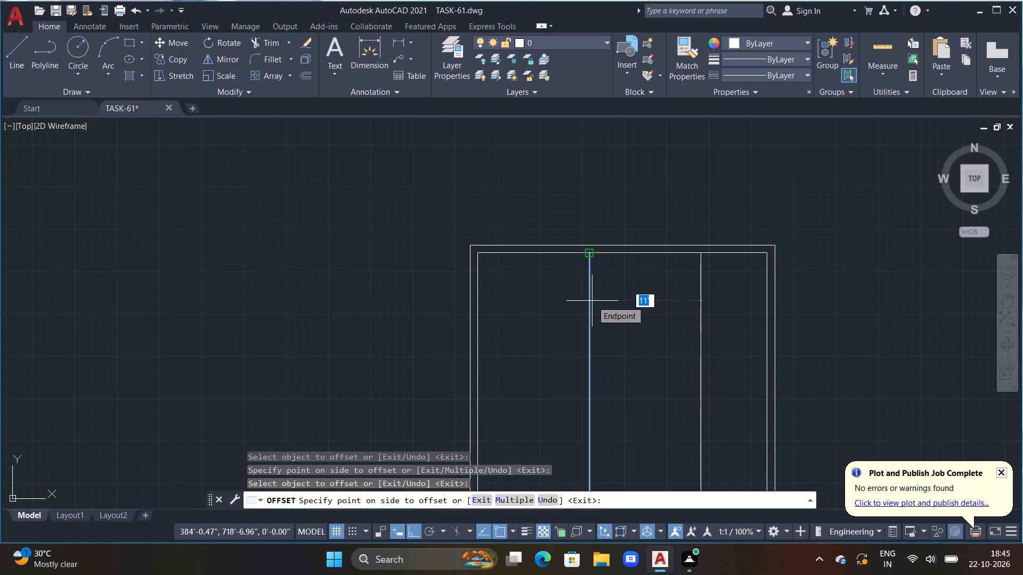
type("9\"")
key("Return")
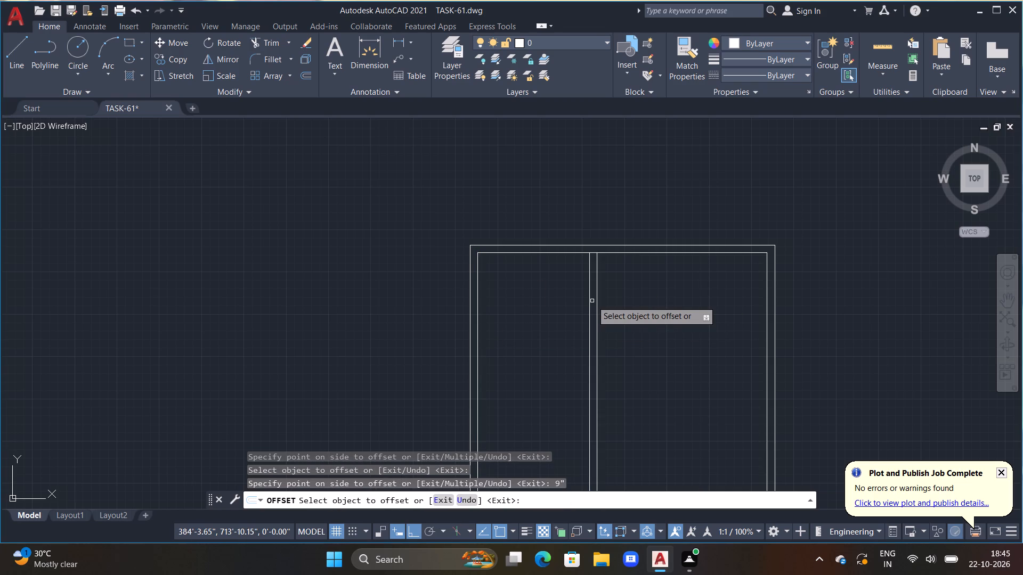
Create a second 9" thick vertical partition by offsetting the first partition's right line 5' right and the new line 9" further.
left_click(598, 302)
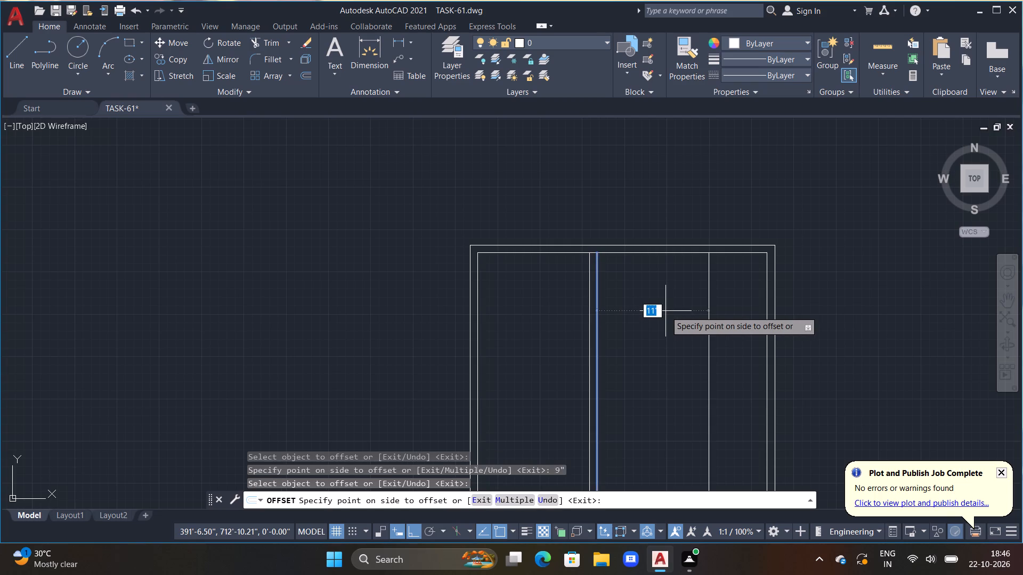
type("5'")
key("Return")
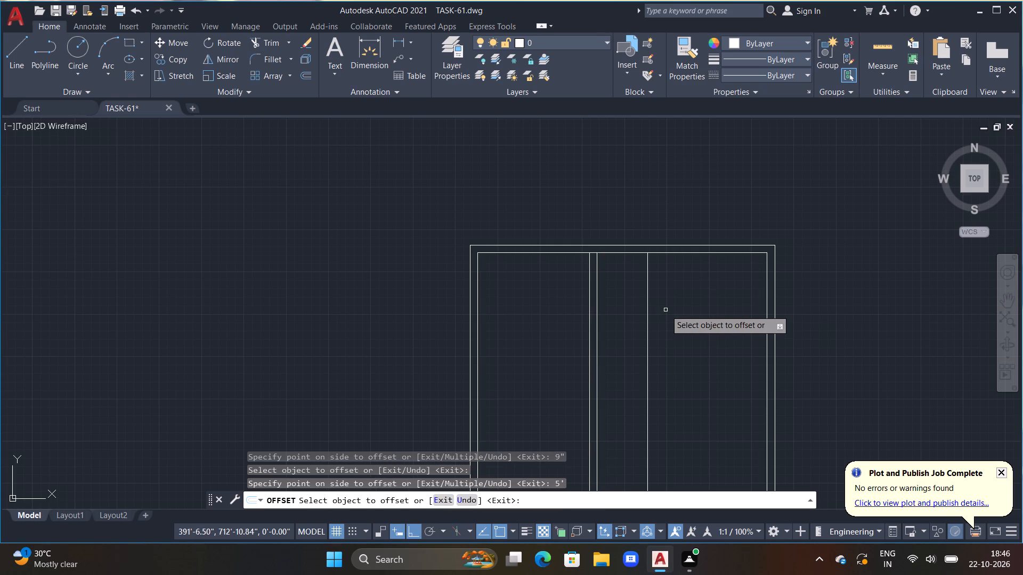
left_click(649, 299)
type("9\"")
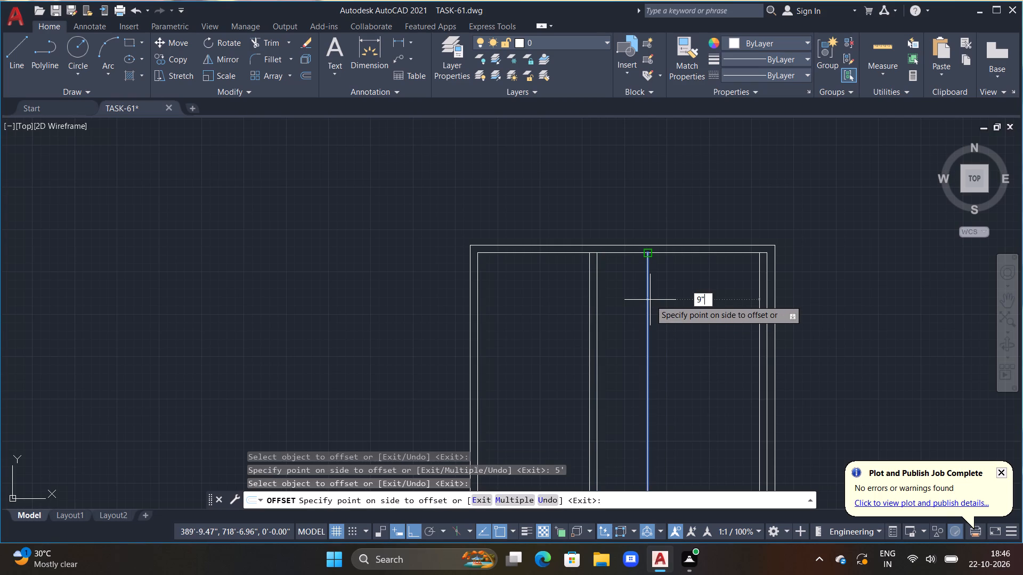
key("Return")
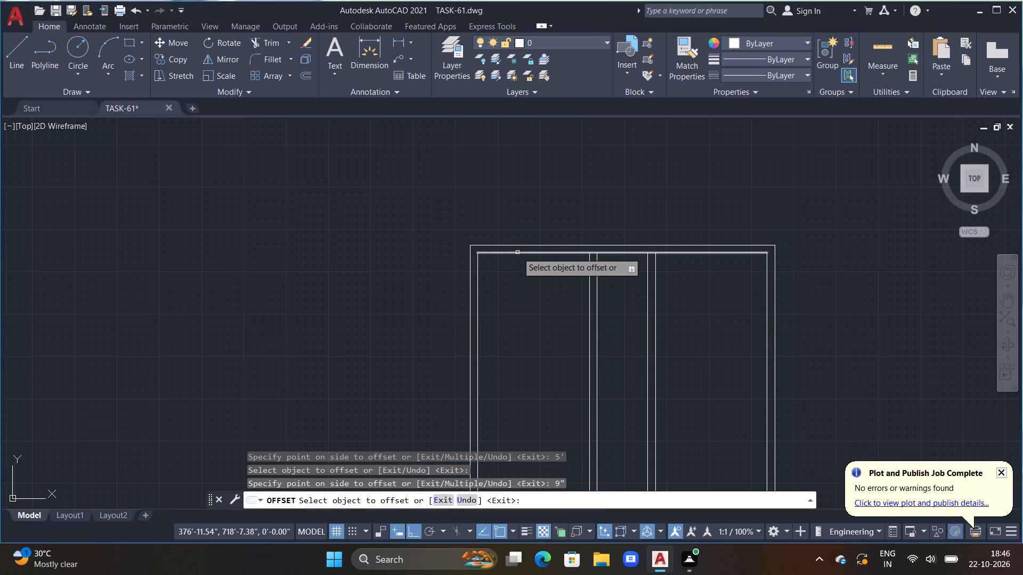
Create a 9" thick horizontal partition by offsetting the top wall's inner line 17' down and the new line 9" down.
left_click_drag(517, 252, 517, 258)
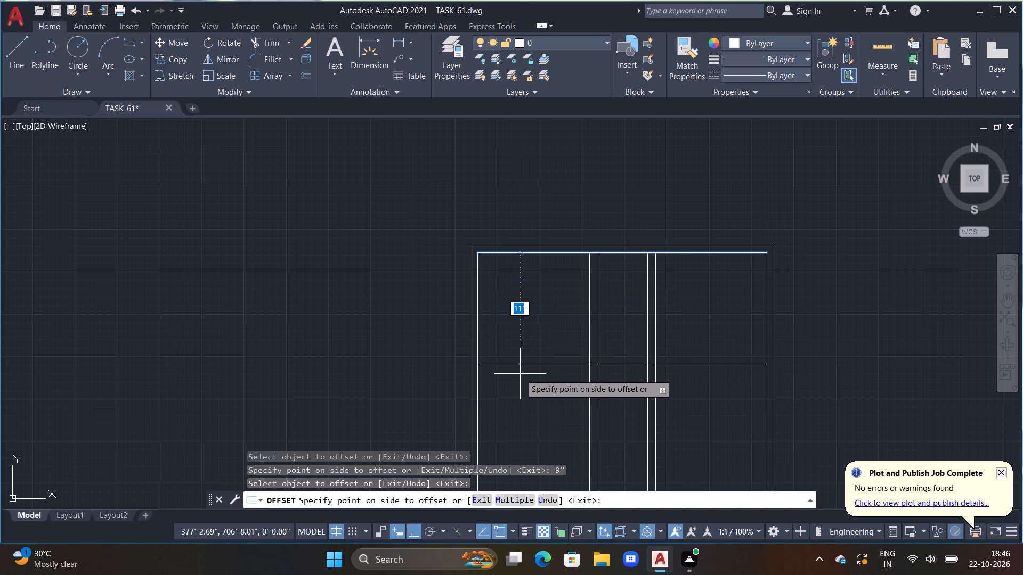
type("17'")
key("Return")
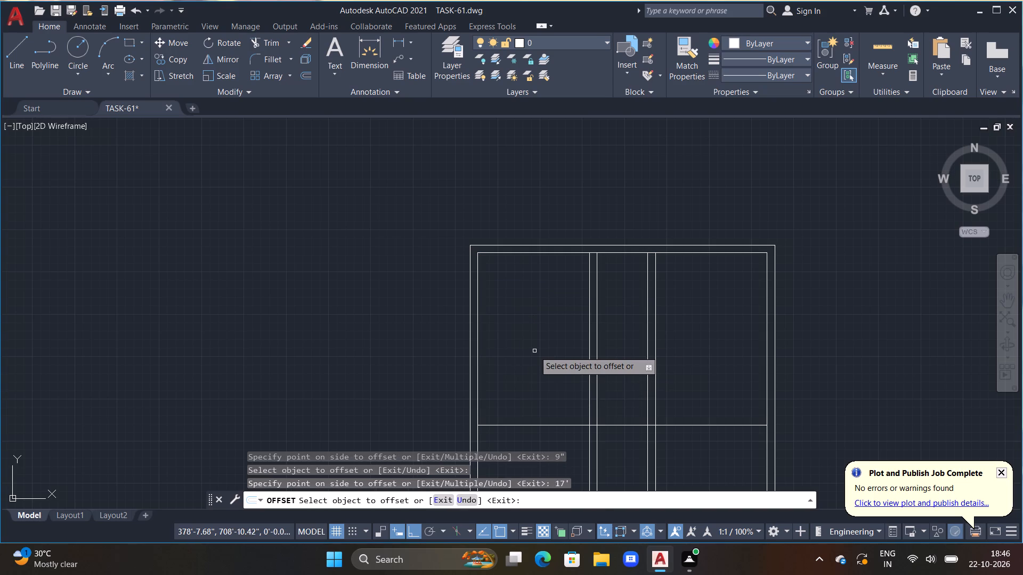
middle_click_drag(538, 347, 454, 142)
left_click_drag(452, 219, 454, 241)
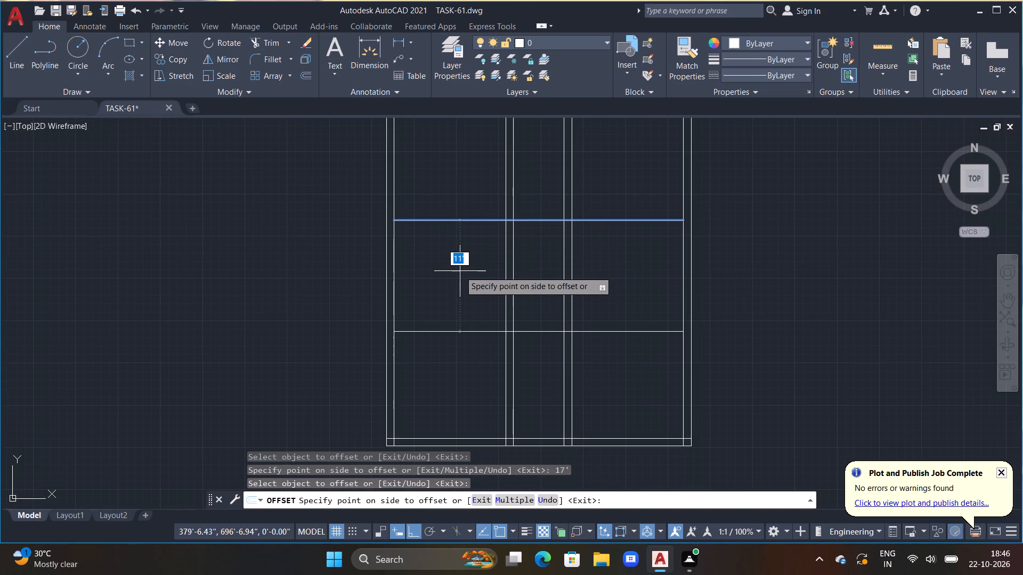
type("9\"")
key("Return")
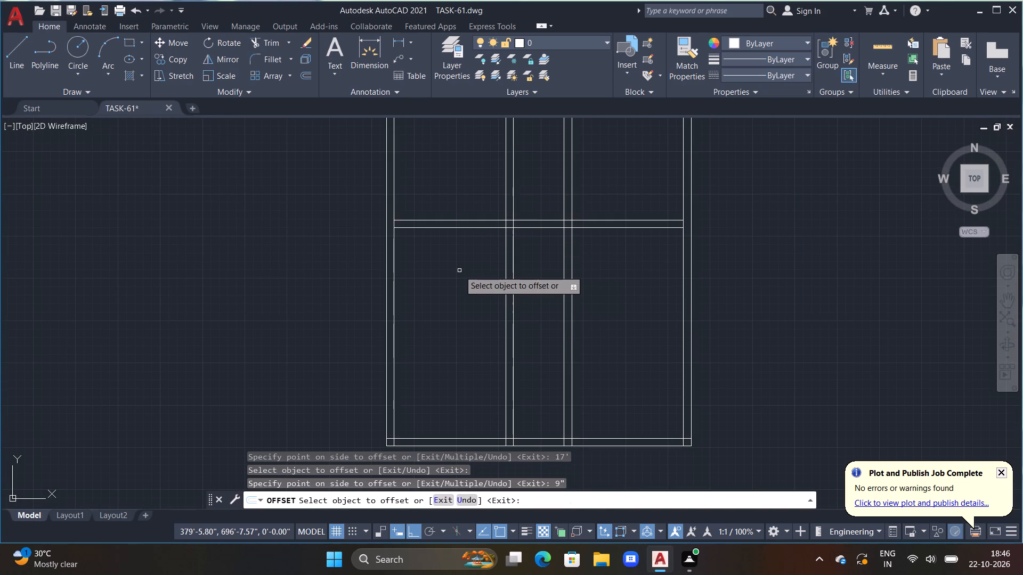
Create a second 9" thick horizontal partition by offsetting the first one's lower line 4' down and the new line 9" down.
middle_click_drag(457, 264, 461, 254)
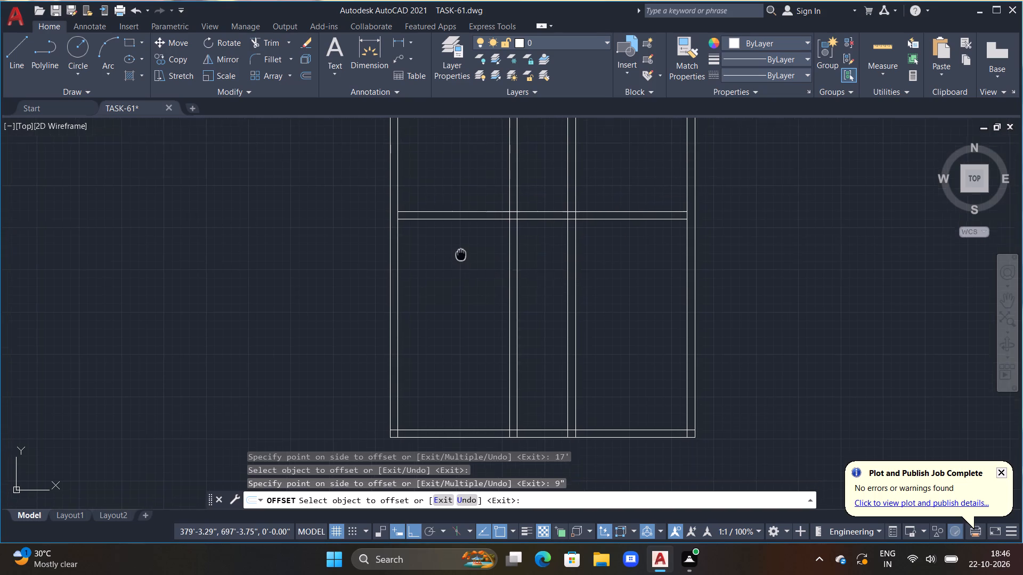
middle_click_drag(461, 254, 462, 243)
middle_click_drag(467, 253, 468, 254)
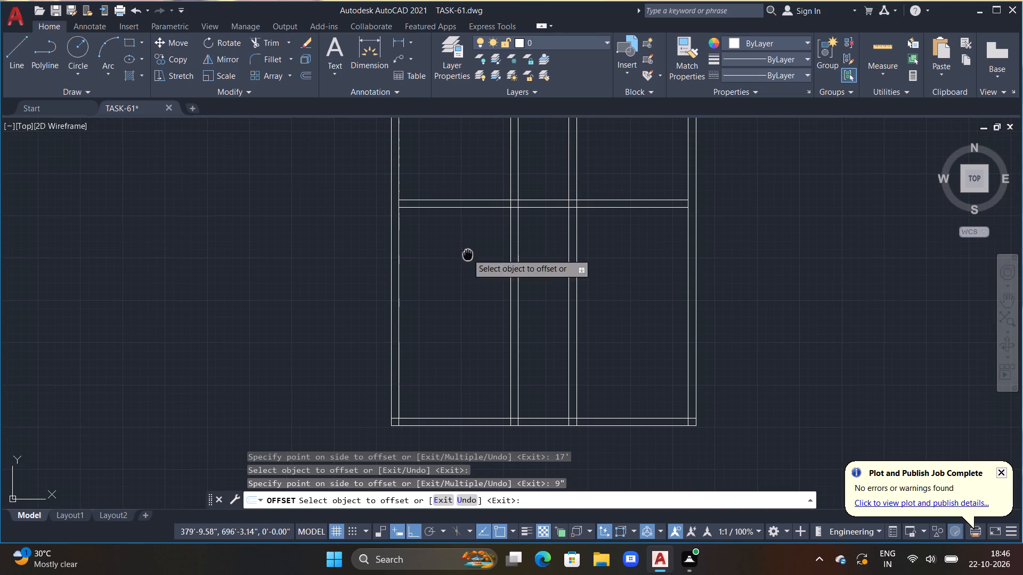
middle_click_drag(468, 254, 473, 277)
left_click(451, 230)
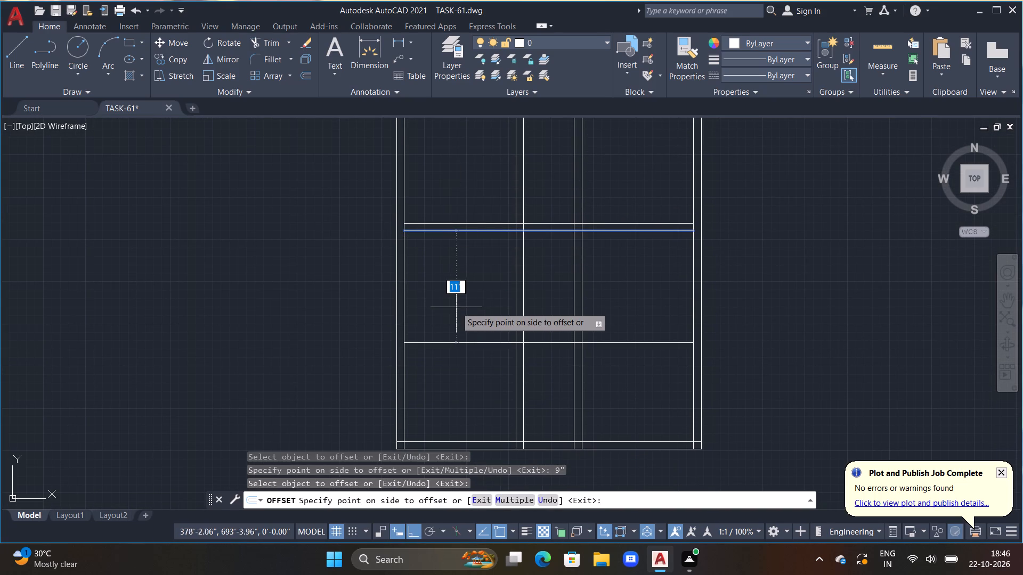
type("4'")
key("Return")
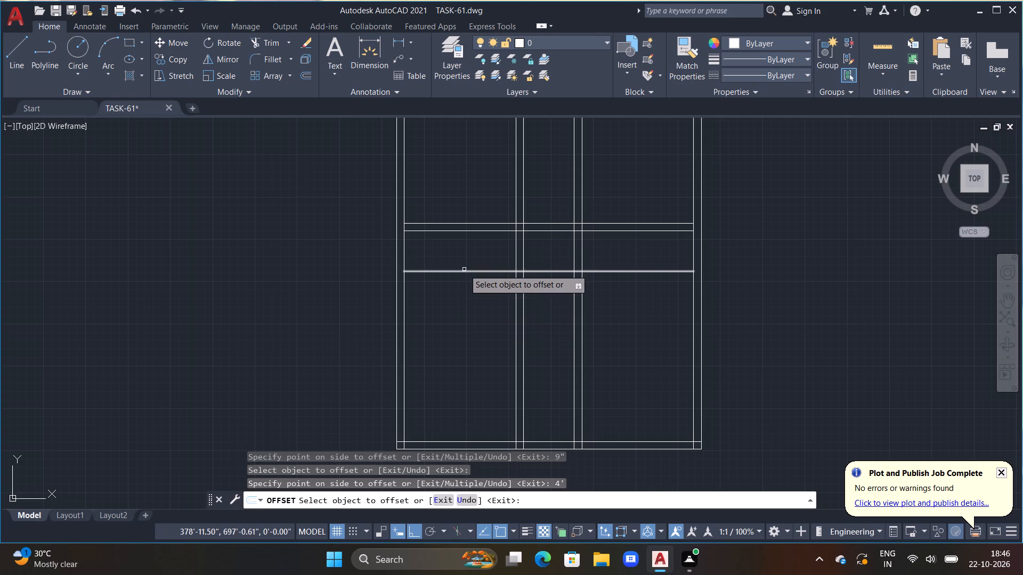
left_click_drag(464, 270, 465, 275)
type("9\"")
key("Return")
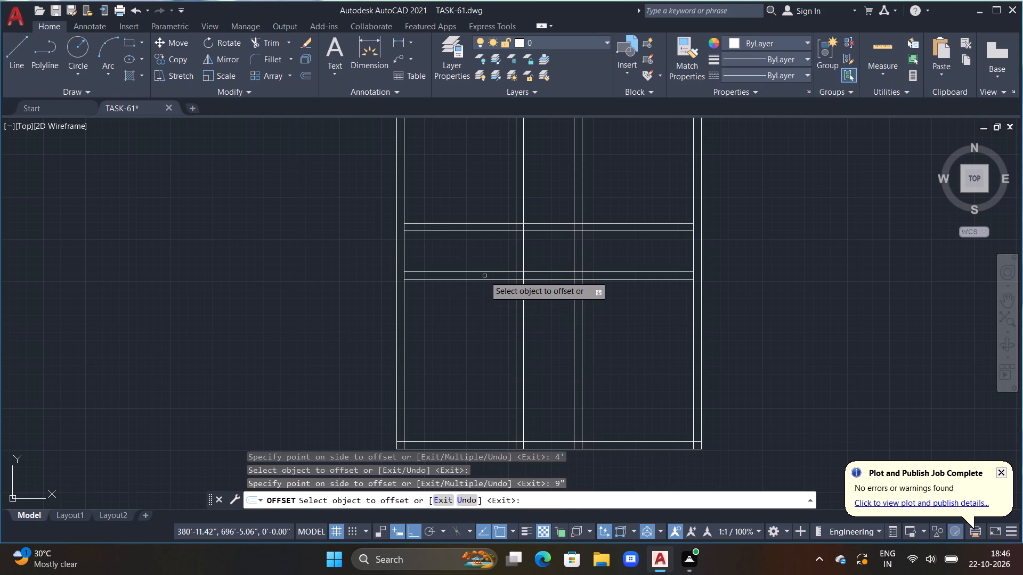
Create a third 9" thick horizontal partition by offsetting the second one's lower line 8' down and the new line 9" down.
left_click_drag(481, 281, 480, 291)
type("8'")
key("Return")
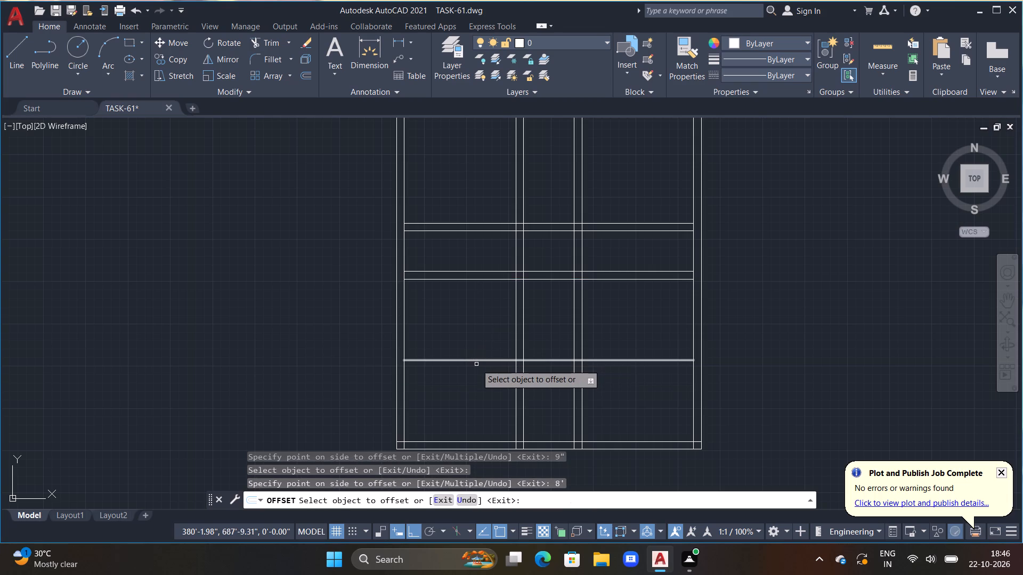
left_click_drag(476, 361, 478, 376)
type("9\"")
key("Return")
key("Escape")
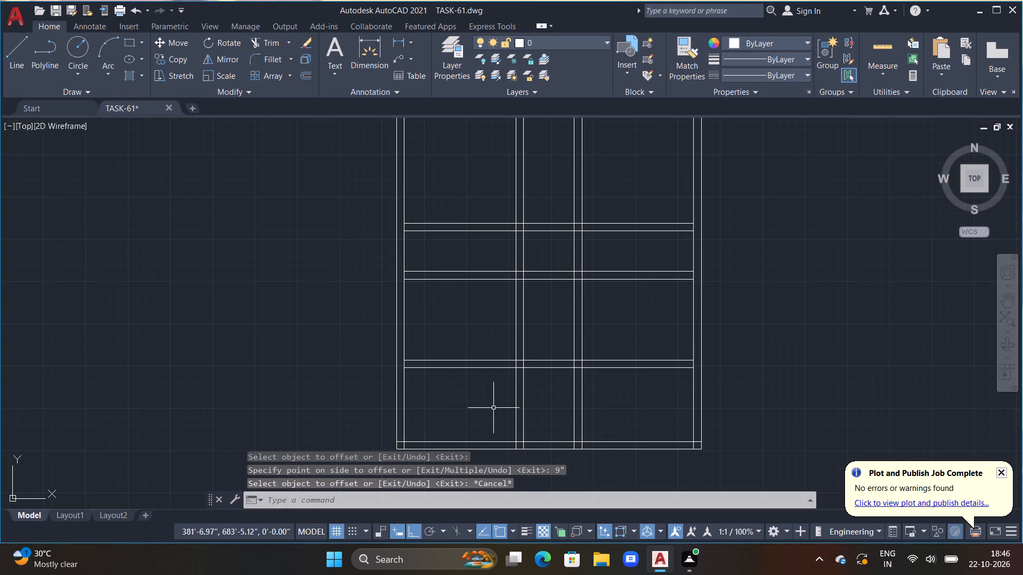
Trim both vertical partitions' lines out of the bottom room, between the lowest horizontal partition and the bottom wall.
key("t")
type("R")
key("space")
left_click_drag(476, 406, 481, 405)
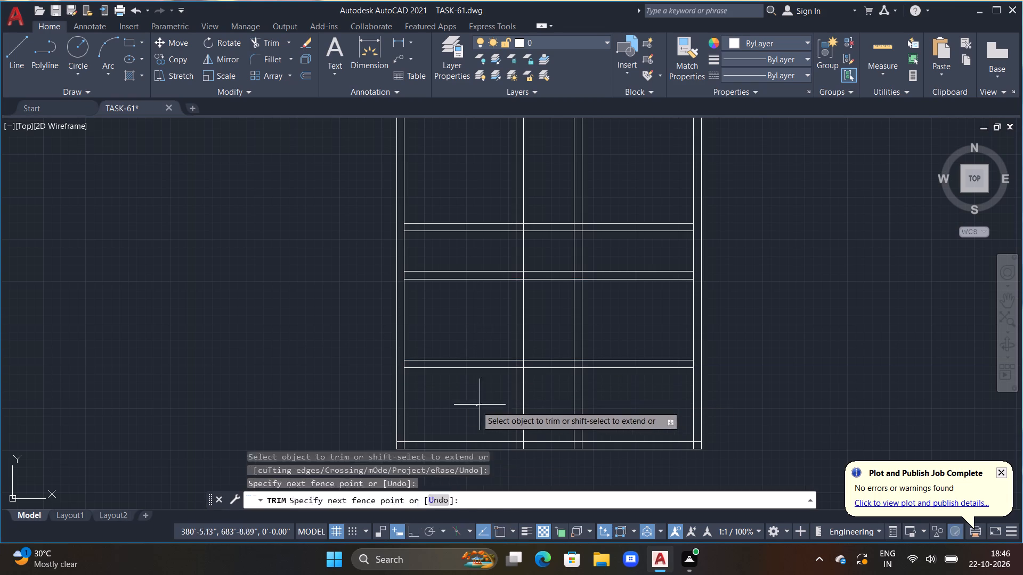
left_click_drag(481, 405, 594, 398)
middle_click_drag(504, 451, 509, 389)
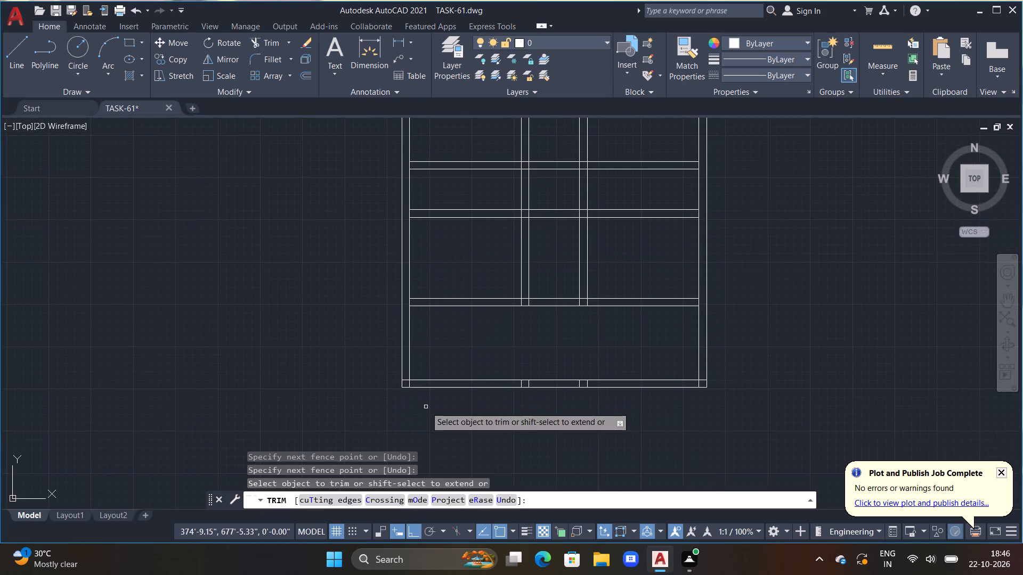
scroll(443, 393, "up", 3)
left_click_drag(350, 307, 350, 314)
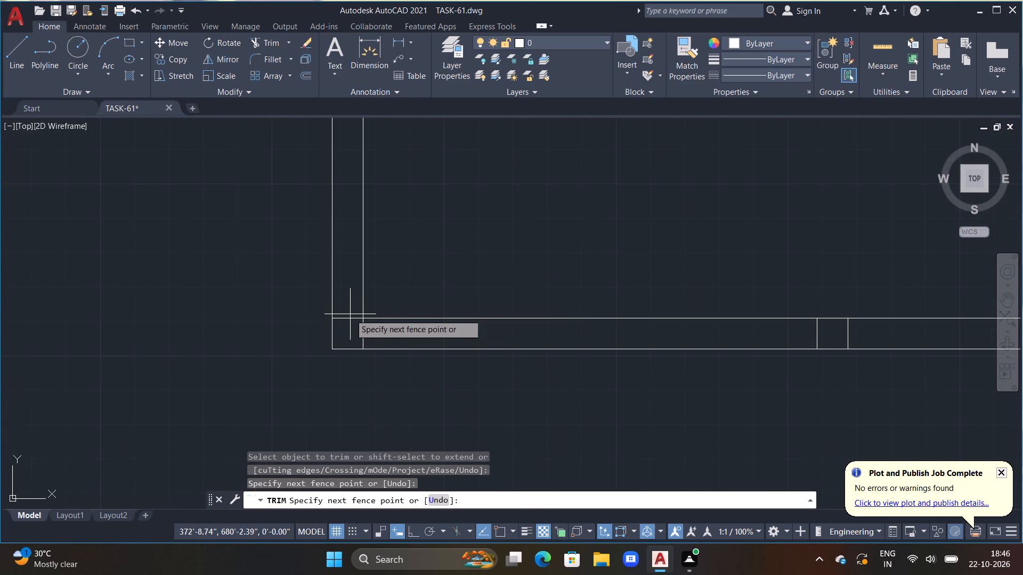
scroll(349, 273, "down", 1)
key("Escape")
Examine the partition wall layout across the whole floor plan.
scroll(423, 251, "down", 4)
middle_click_drag(466, 188, 469, 298)
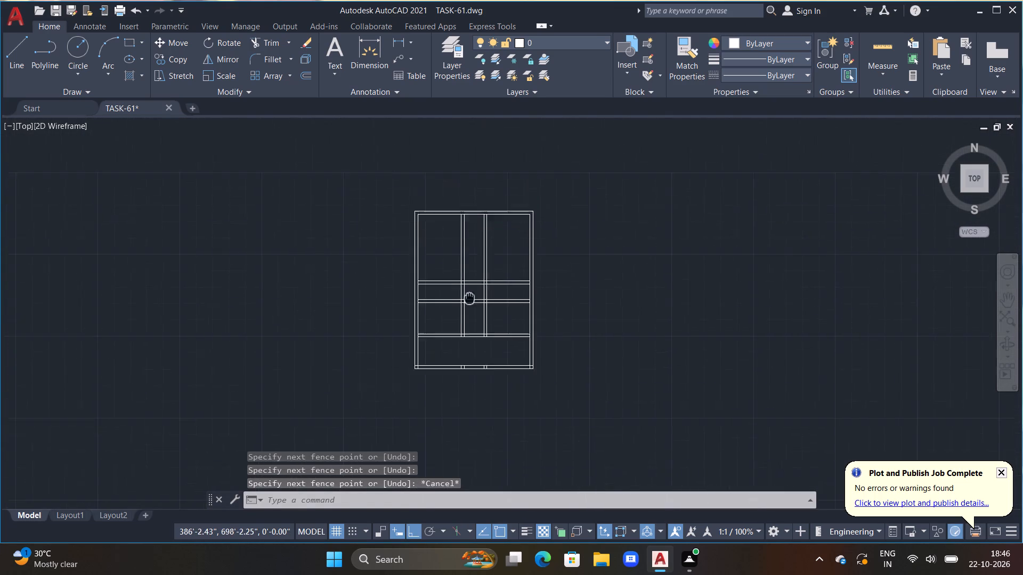
middle_click_drag(469, 298, 468, 314)
middle_click_drag(467, 290, 449, 251)
scroll(449, 251, "up", 2)
middle_click_drag(473, 259, 472, 244)
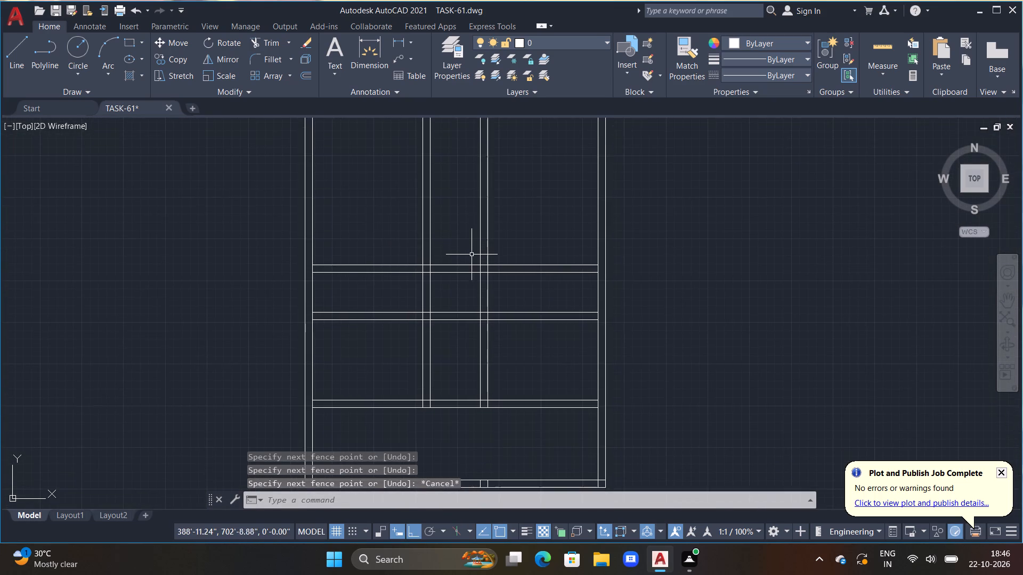
scroll(472, 259, "down", 1)
middle_click_drag(470, 283, 456, 249)
scroll(450, 259, "up", 1)
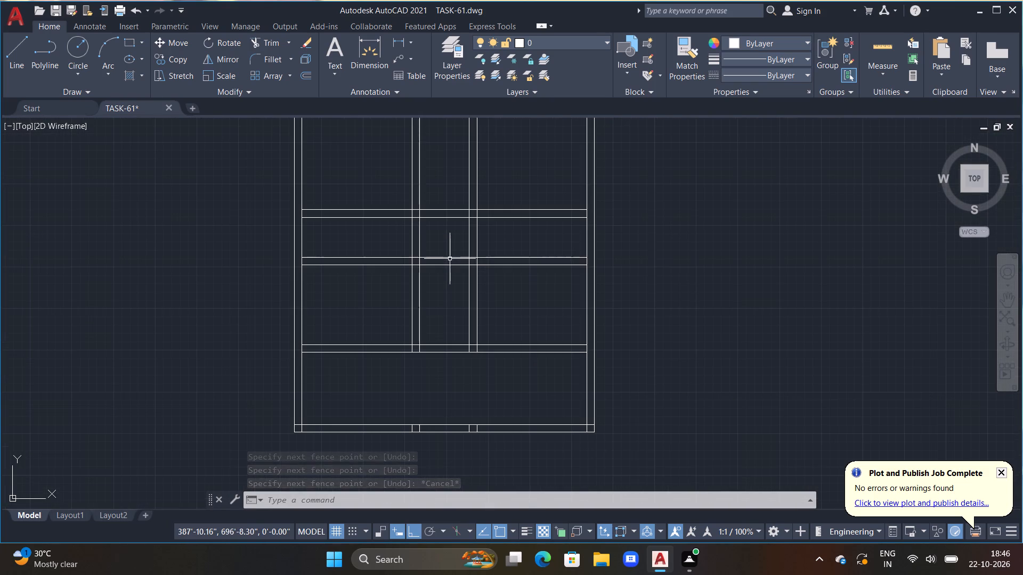
scroll(435, 225, "down", 1)
middle_click_drag(445, 265, 452, 288)
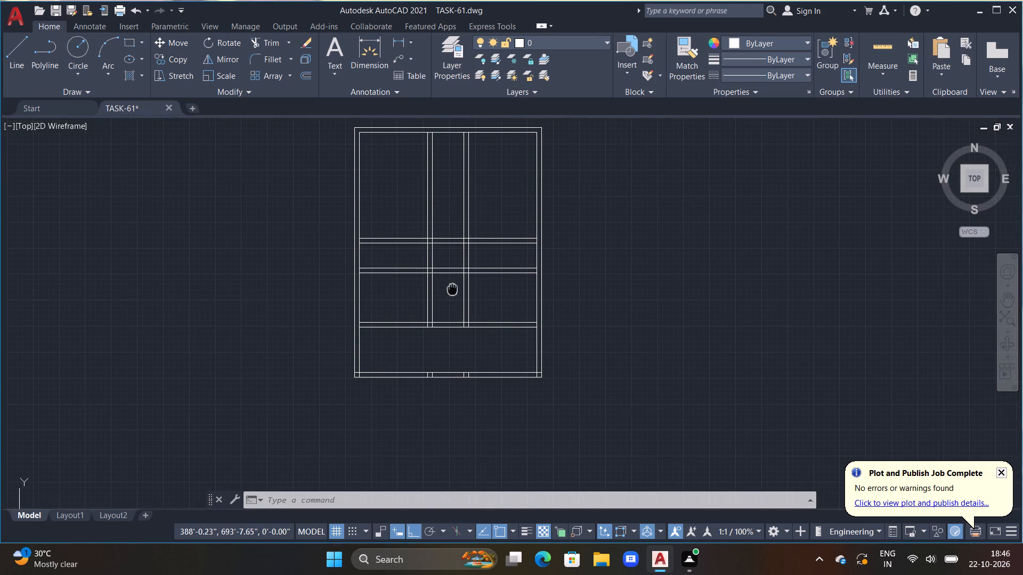
middle_click_drag(452, 288, 453, 290)
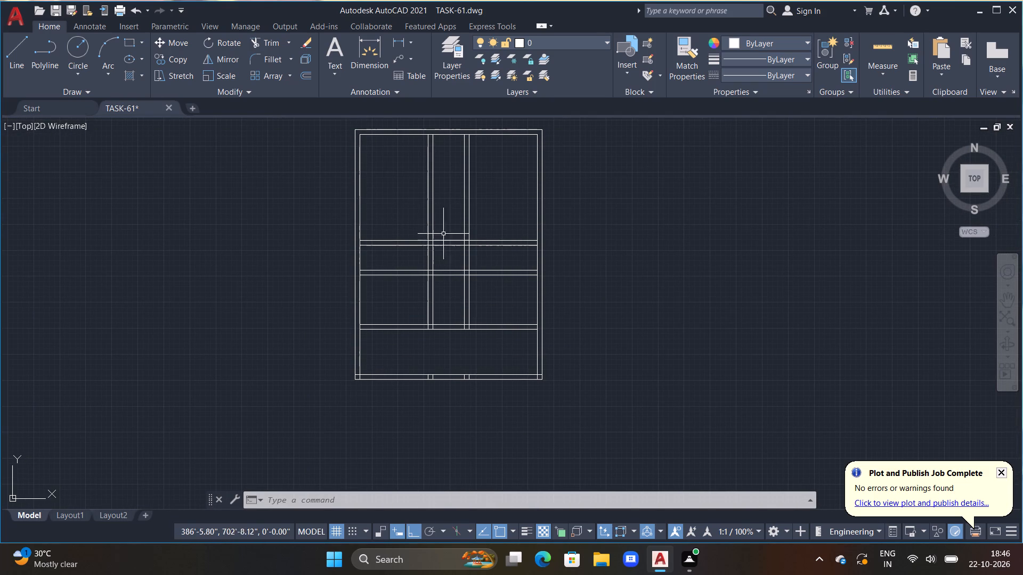
Create a 9" thick horizontal partition by offsetting the top wall's inner line 10' down and the new line 9" down.
scroll(444, 212, "up", 1)
middle_click_drag(449, 247, 457, 349)
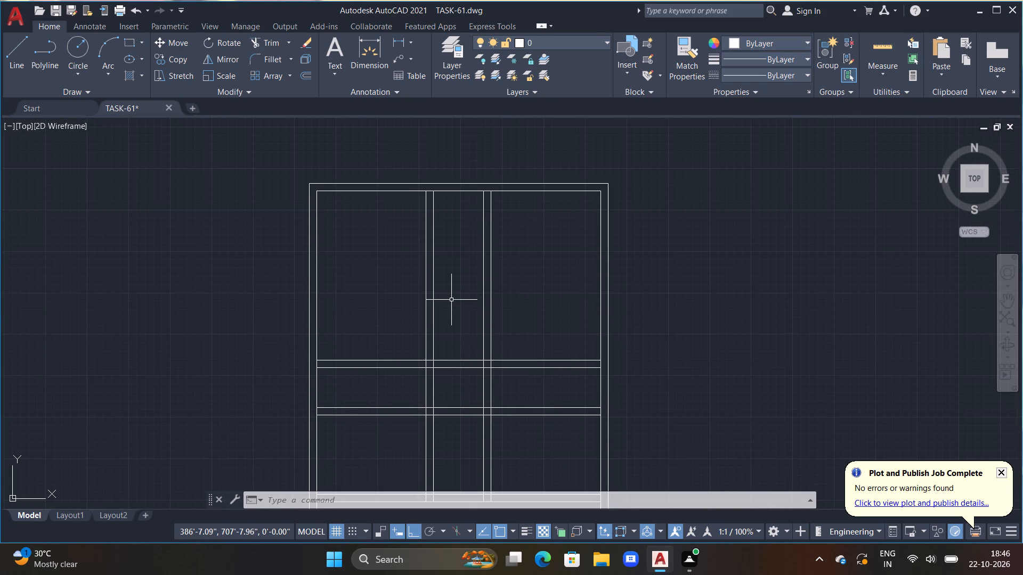
type("OFF 10'")
key("Return")
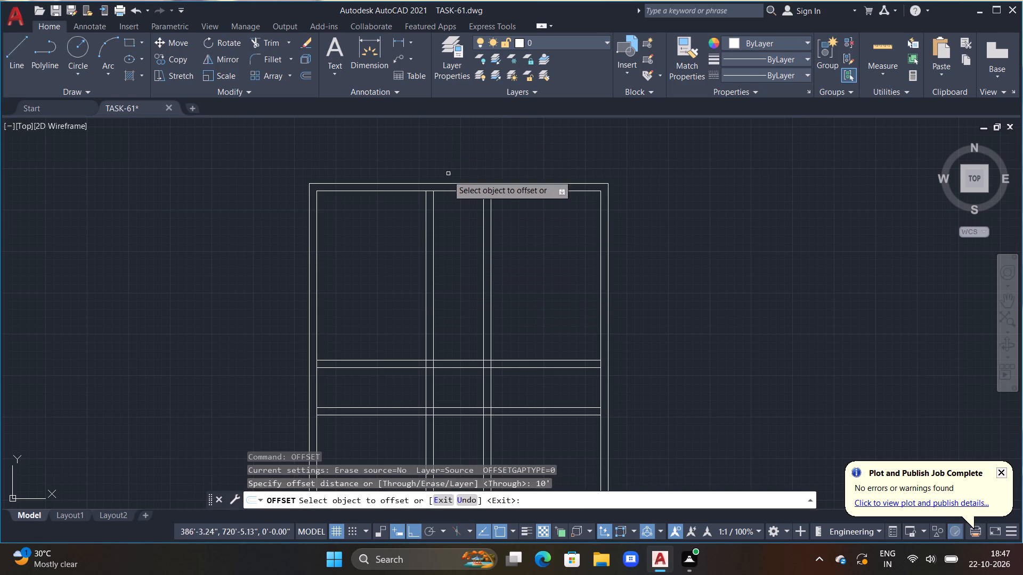
left_click(450, 191)
left_click_drag(454, 331, 453, 323)
left_click(445, 289)
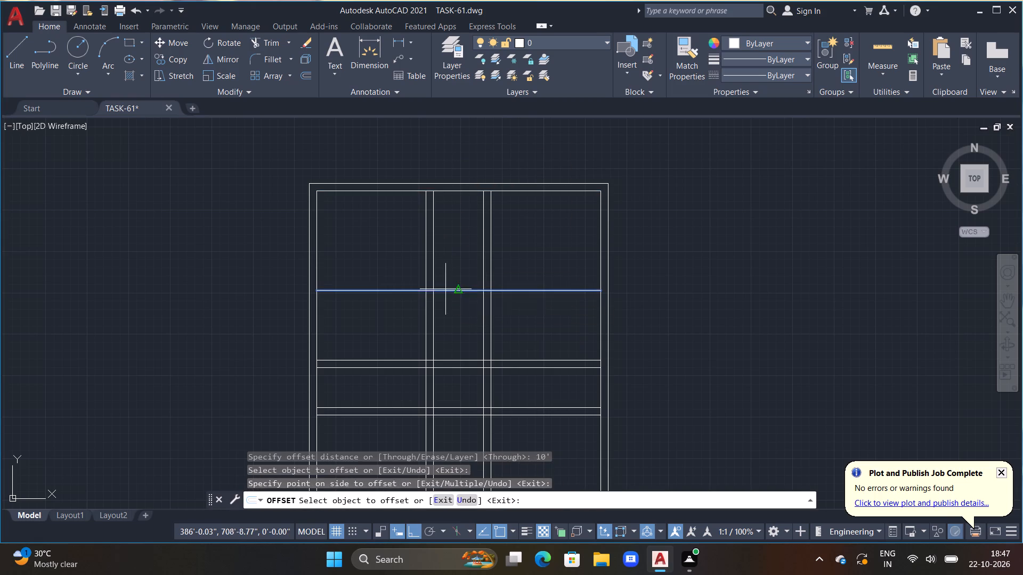
type("9\"")
key("Return")
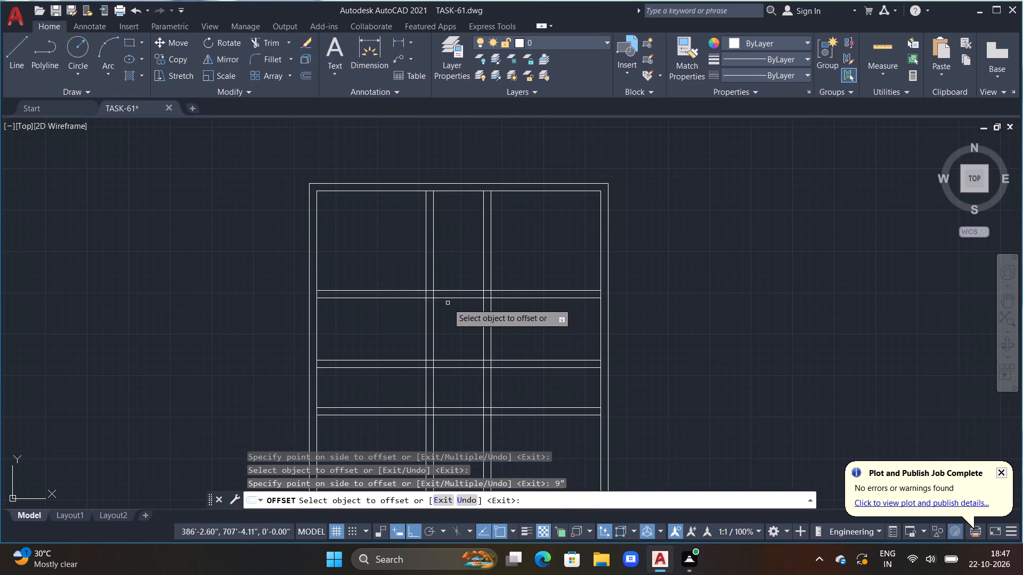
key("Escape")
key("Escape")
key("Escape")
Trim the uppermost horizontal partition's lines out of the upper left and right rooms, keeping only the part spanning the vertical partitions.
middle_click_drag(415, 317, 413, 239)
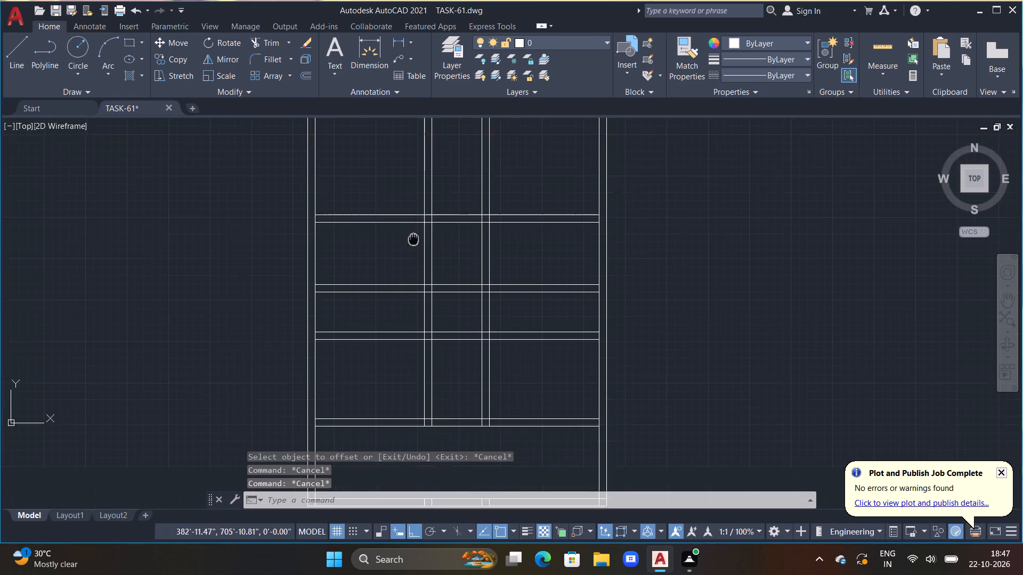
middle_click_drag(413, 239, 413, 237)
type("TR")
key("space")
left_click_drag(389, 175, 377, 279)
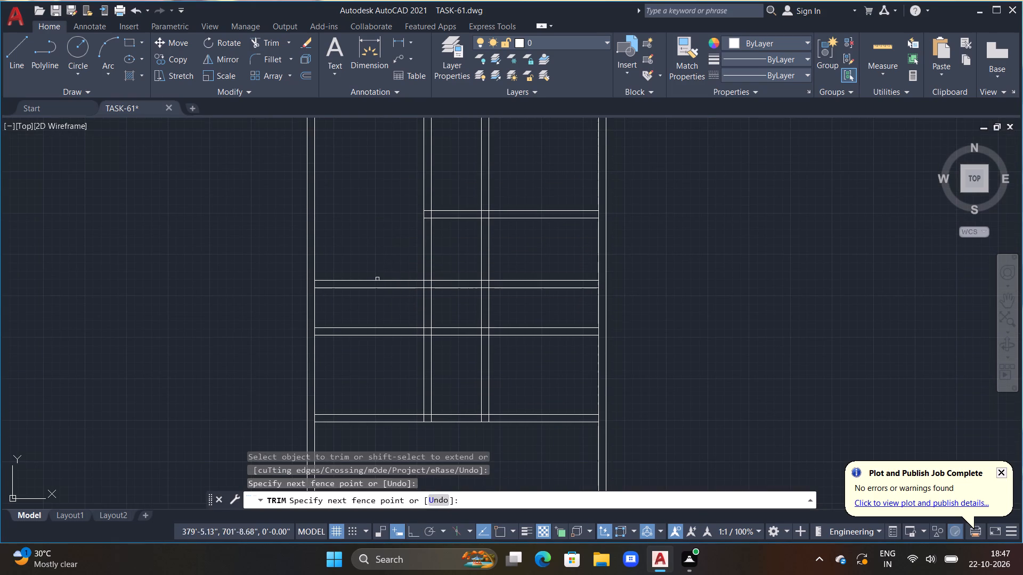
left_click_drag(535, 174, 541, 235)
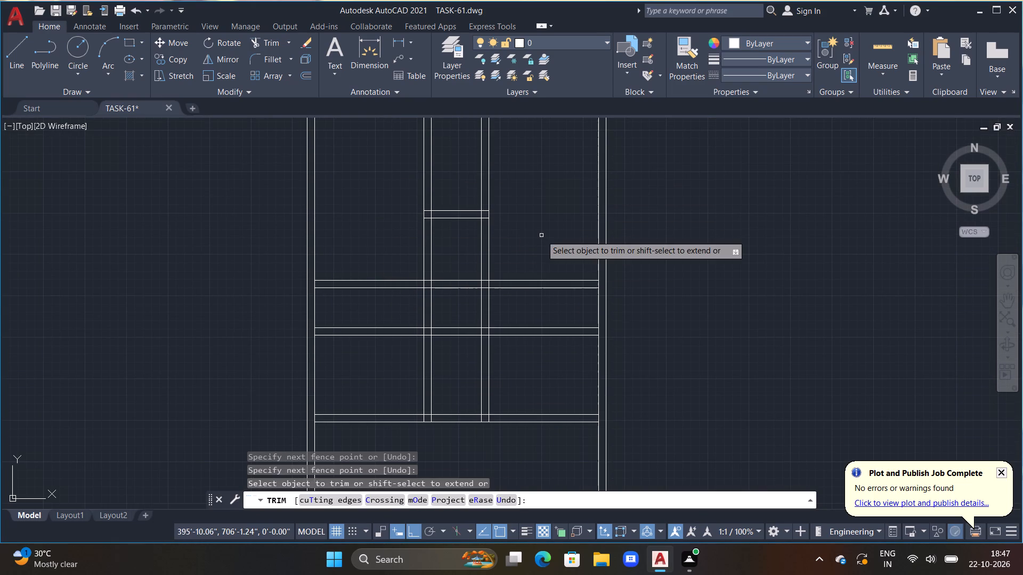
Trim the leftover line segments where the uppermost horizontal partition meets both vertical partitions, so the walls join openly.
middle_click_drag(503, 259, 509, 232)
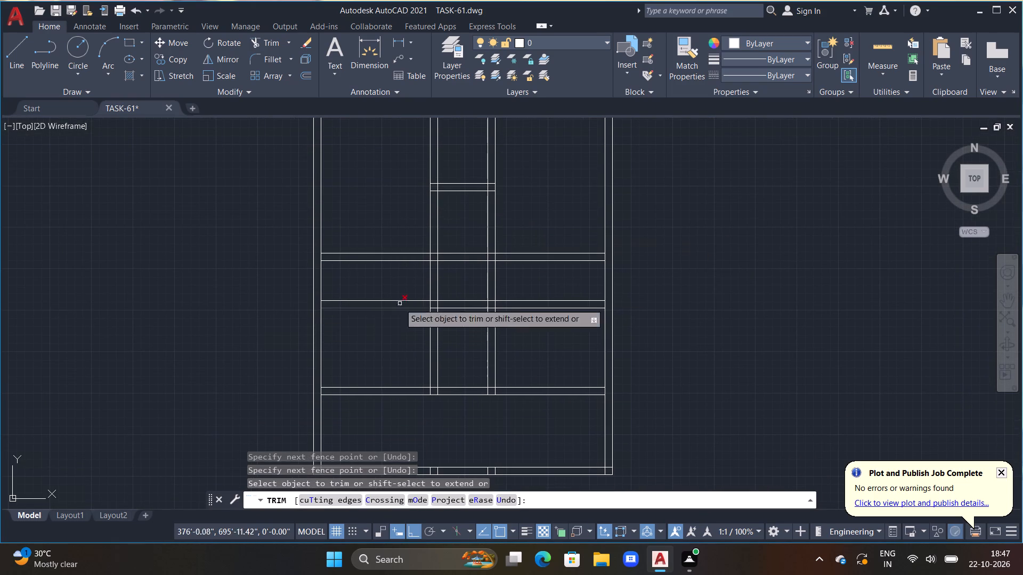
middle_click_drag(473, 277, 473, 308)
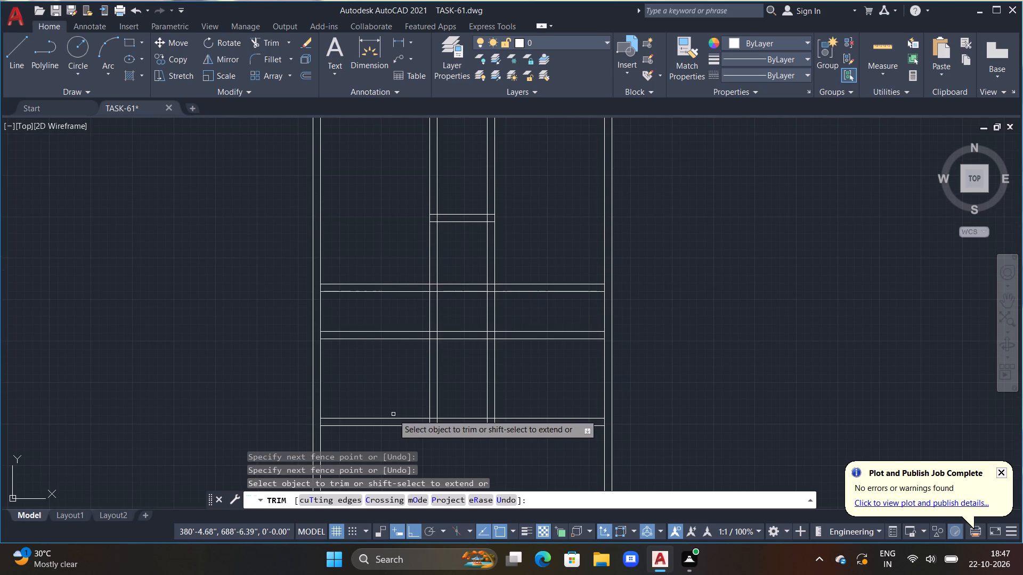
scroll(437, 234, "up", 1)
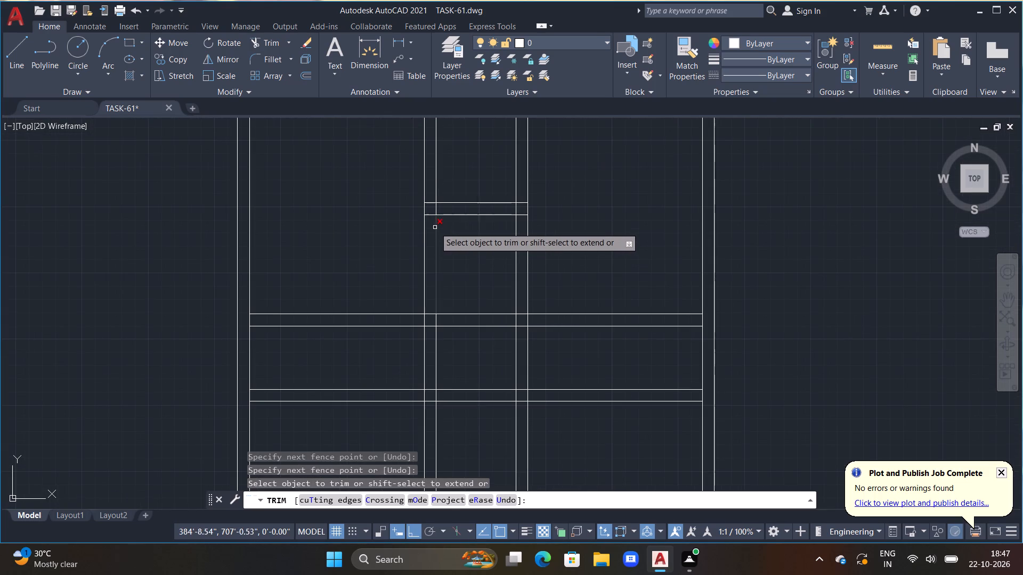
scroll(434, 225, "up", 1)
left_click_drag(426, 187, 424, 223)
left_click_drag(424, 207, 445, 197)
left_click(562, 198)
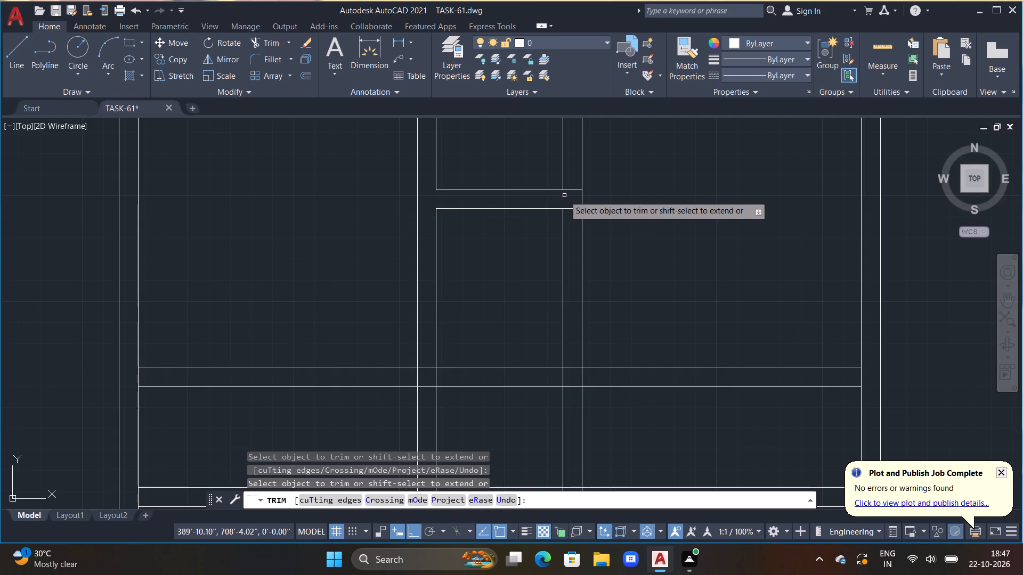
left_click(571, 189)
left_click(574, 212)
scroll(565, 231, "down", 2)
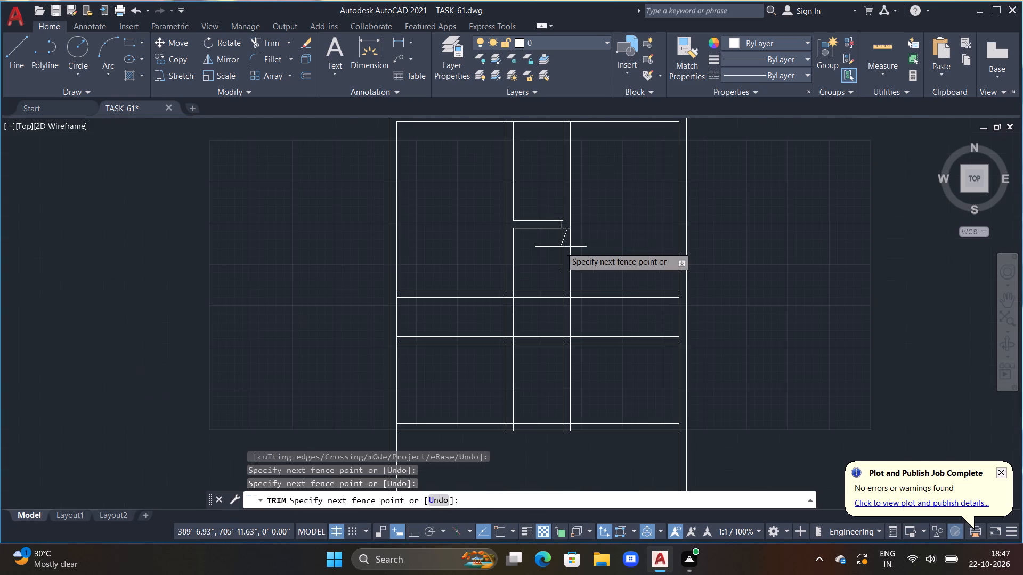
scroll(564, 220, "up", 2)
left_click(565, 217)
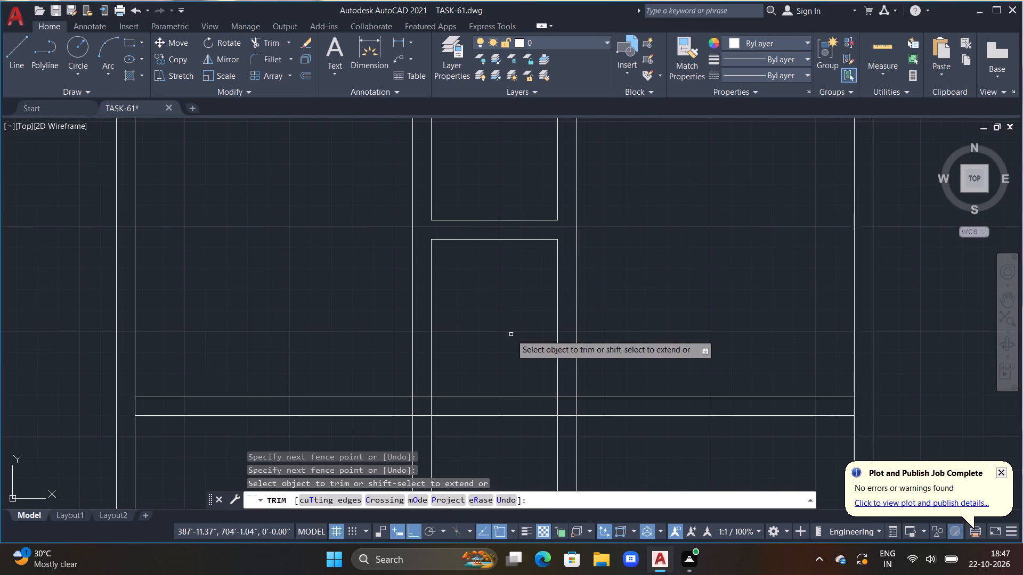
Examine where the two middle horizontal partitions cross the vertical partitions, leaving the Trim command.
middle_click_drag(514, 335, 510, 234)
scroll(450, 328, "down", 2)
middle_click_drag(459, 345, 476, 276)
scroll(451, 232, "up", 2)
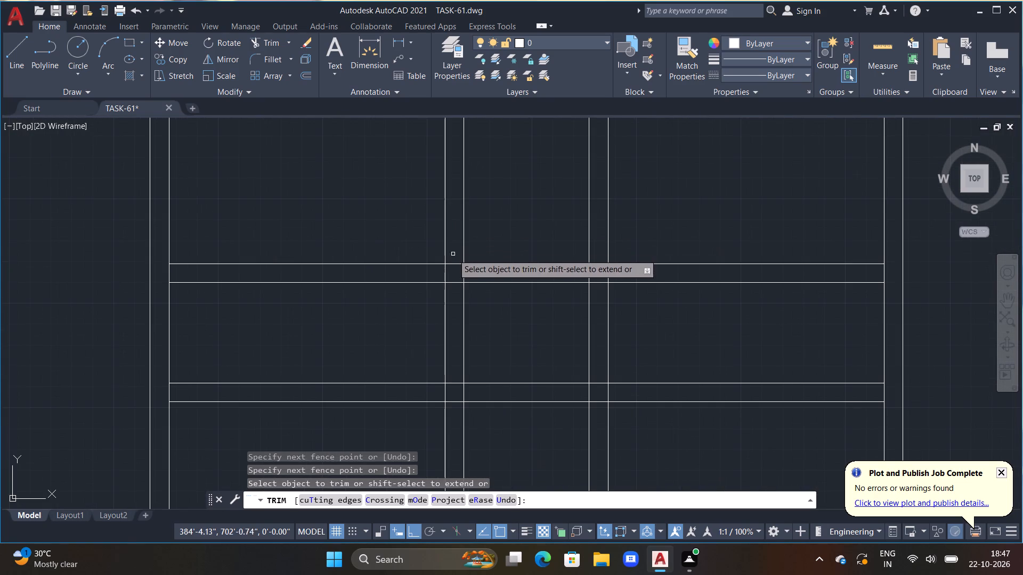
scroll(468, 280, "down", 1)
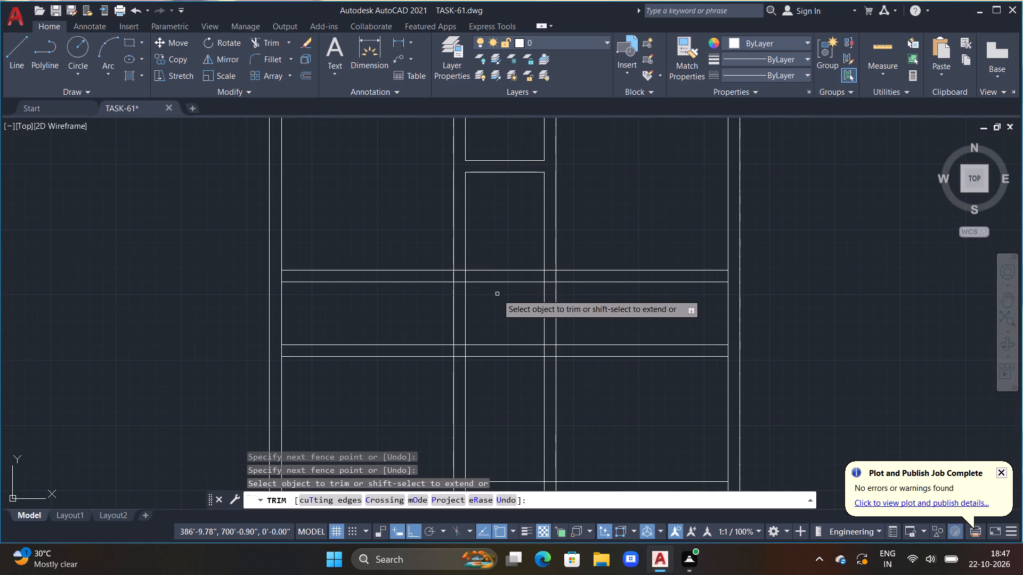
middle_click_drag(499, 303, 501, 311)
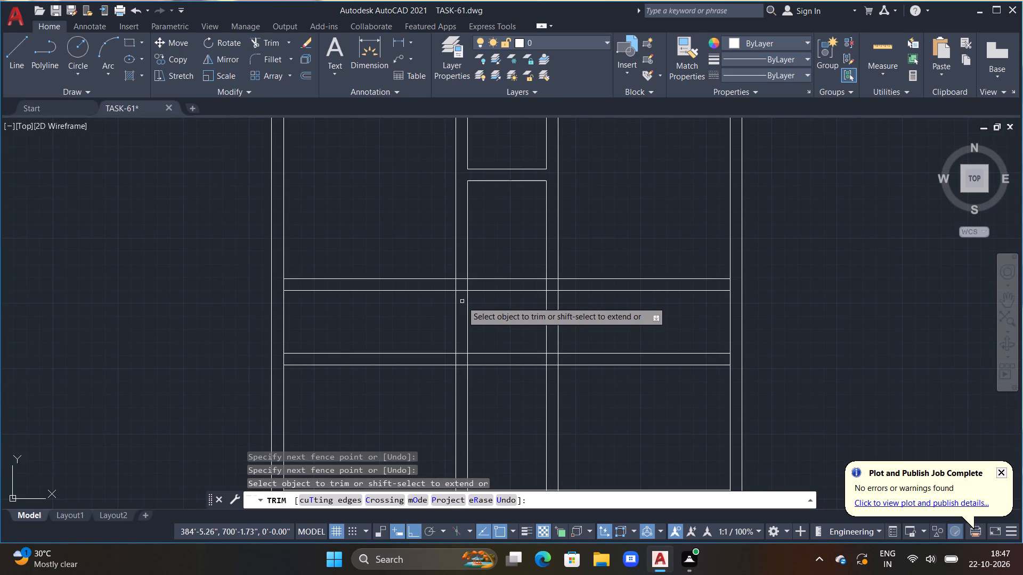
key("Escape")
middle_click_drag(490, 224, 497, 268)
key("Escape")
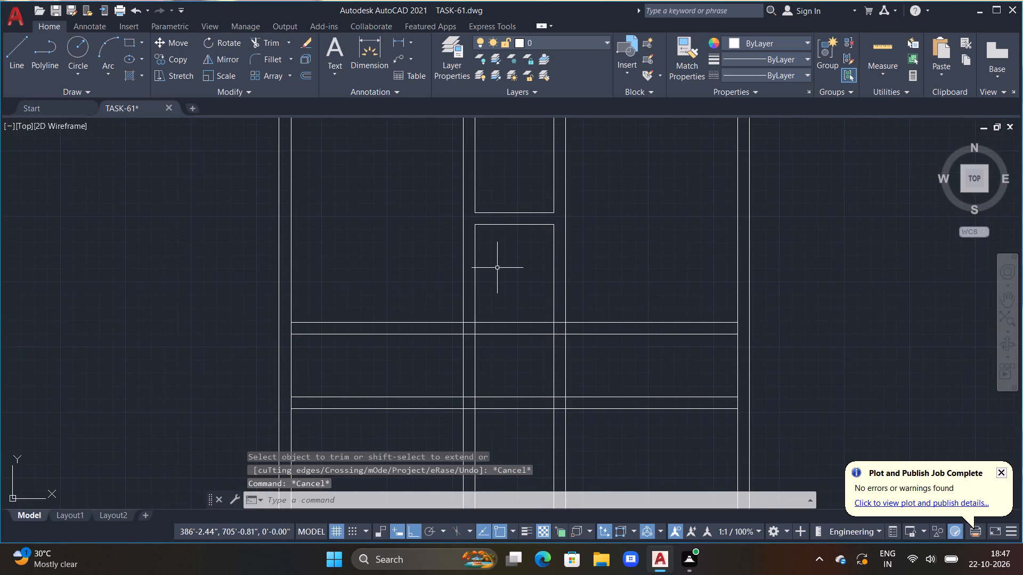
key("Escape")
Draw a horizontal line about 1'-9" long leftward across the left vertical partition, above the uppermost horizontal partition.
middle_click_drag(499, 272, 508, 332)
scroll(487, 252, "up", 1)
scroll(485, 243, "down", 2)
middle_click_drag(486, 241, 494, 286)
scroll(493, 269, "up", 1)
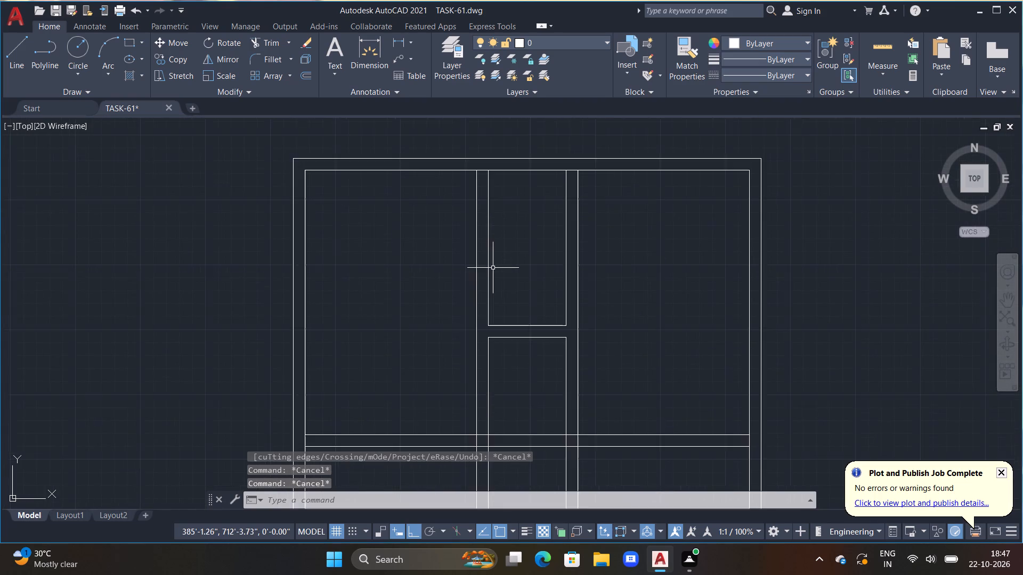
scroll(493, 268, "up", 1)
type("L")
key("space")
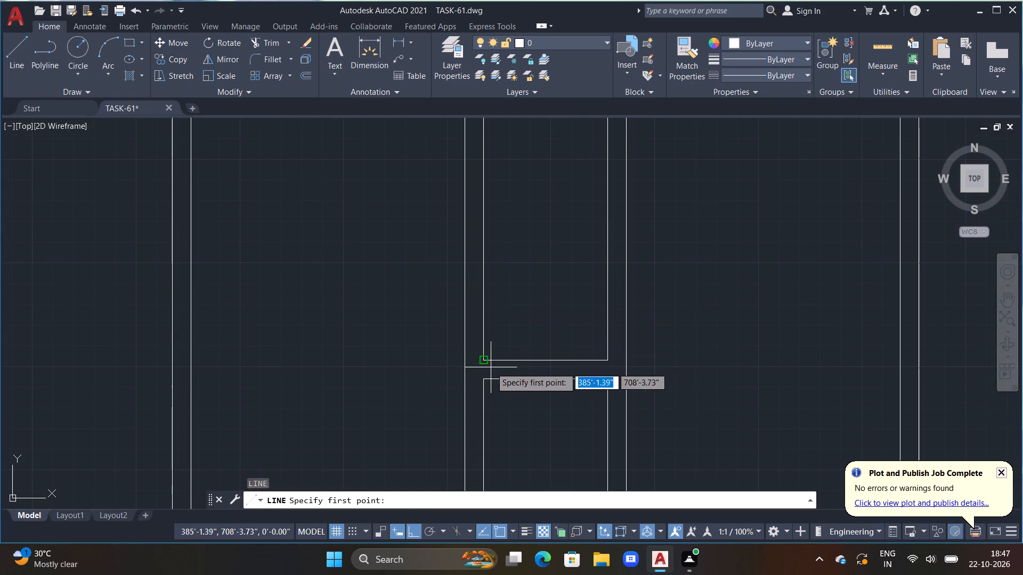
left_click(484, 316)
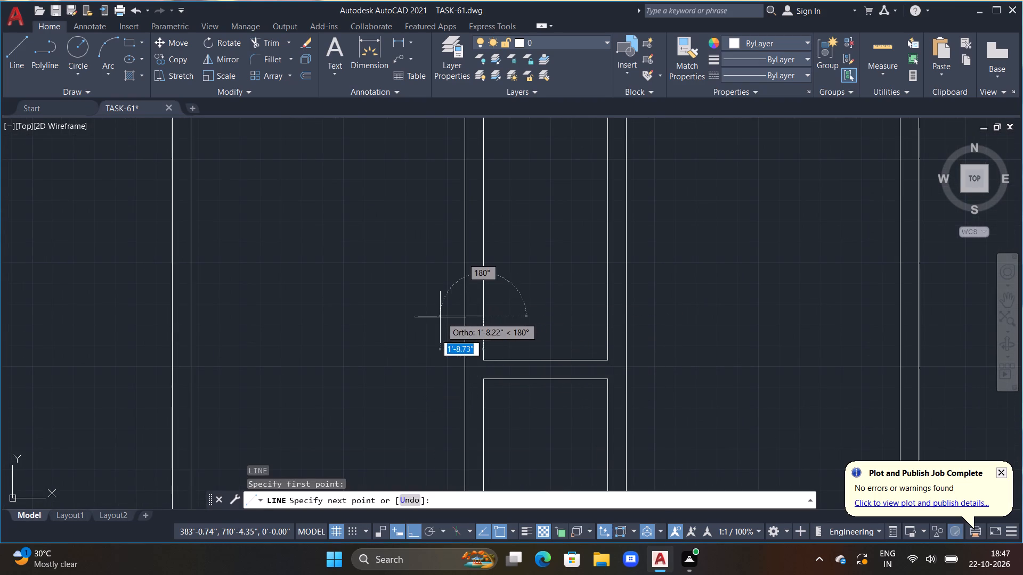
double_click(440, 317)
key("Escape")
Offset the short line across the left vertical partition 1'3" upward.
type("OFF")
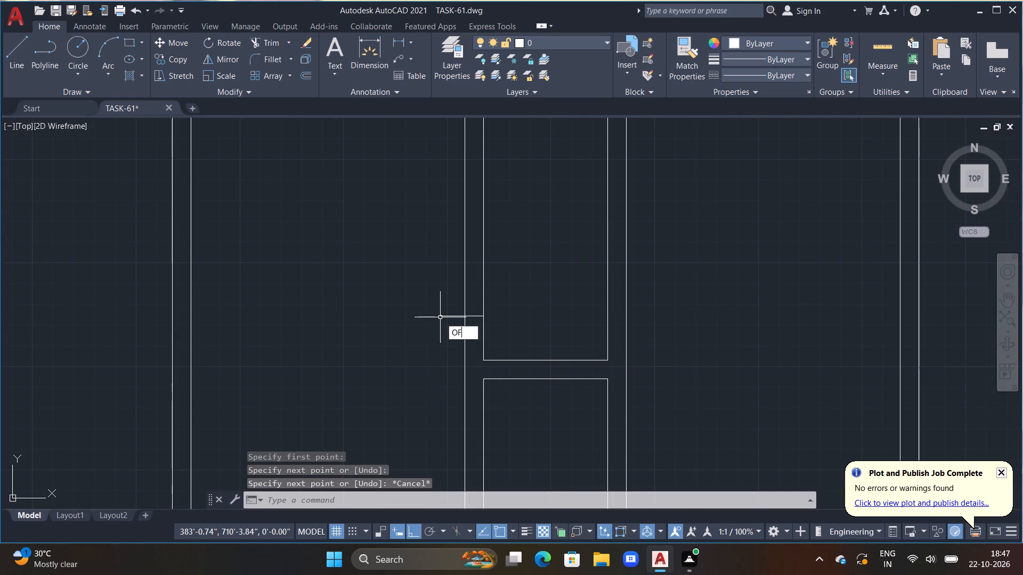
key("space")
type("1'3\"")
key("Return")
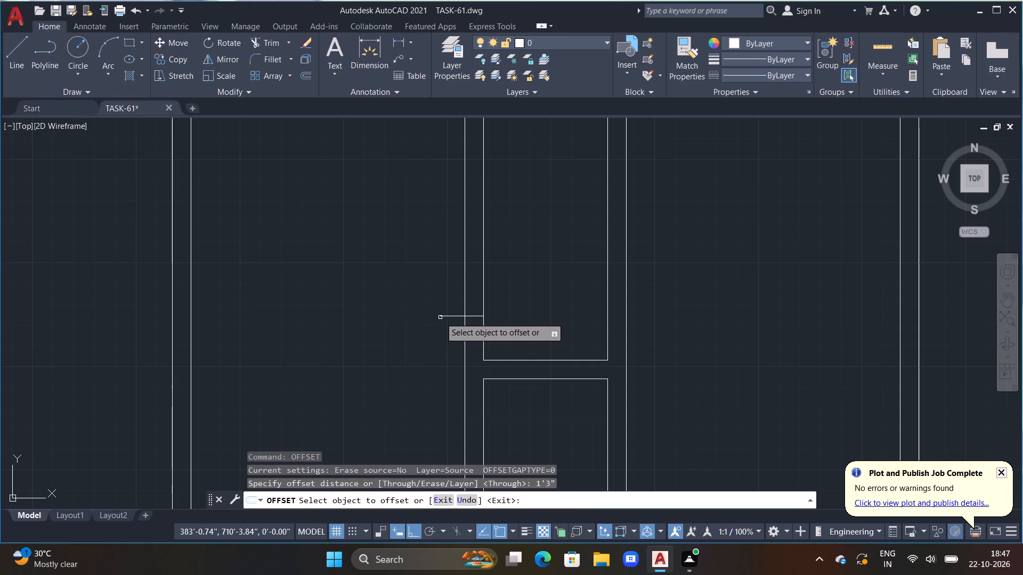
left_click(440, 317)
left_click(440, 243)
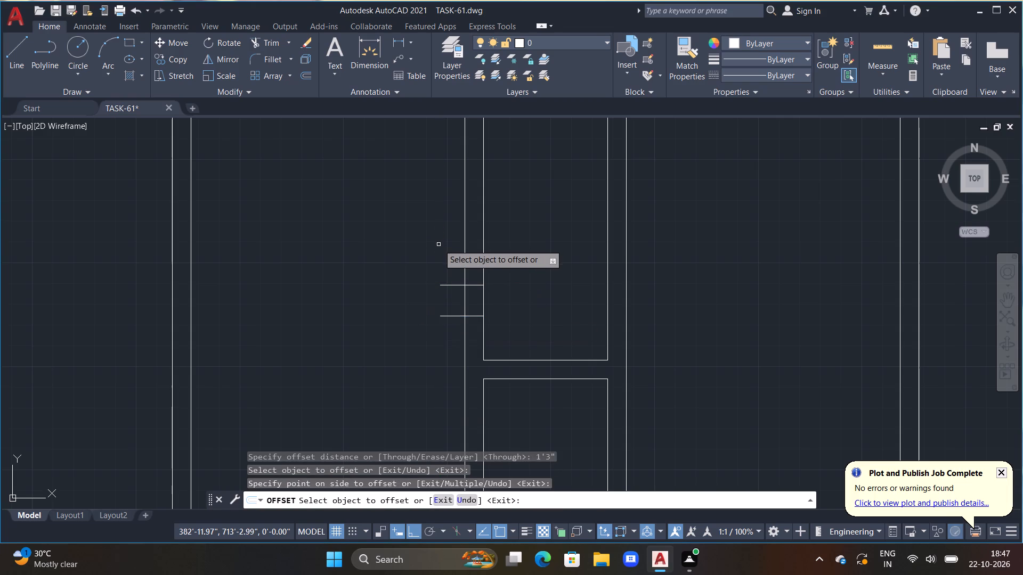
key("Escape")
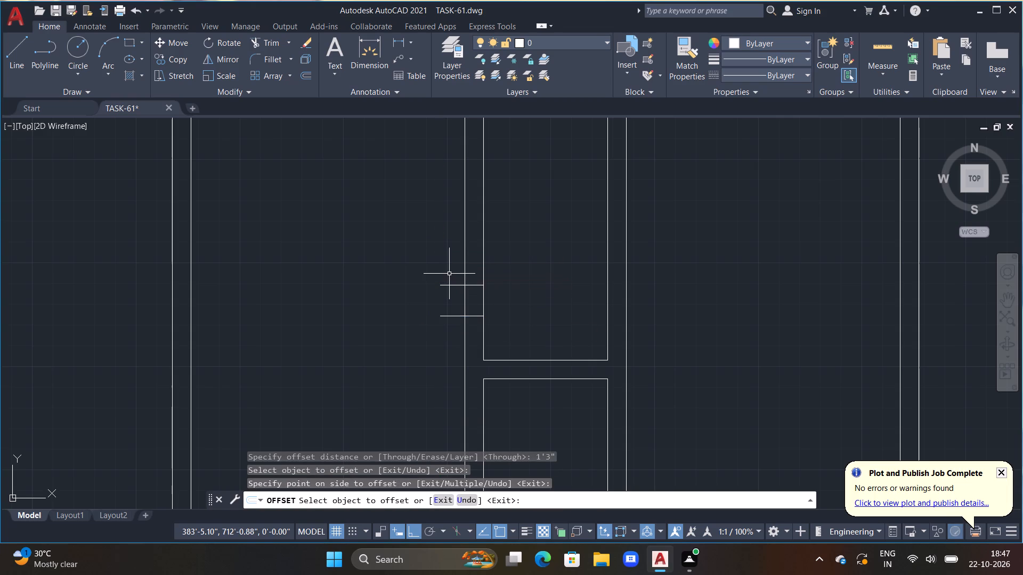
Trim the two short lines' overhangs and the left vertical partition's lines between them, leaving a 1'3" opening.
key("t")
type("R")
key("space")
left_click_drag(450, 274, 453, 329)
left_click_drag(457, 308, 461, 300)
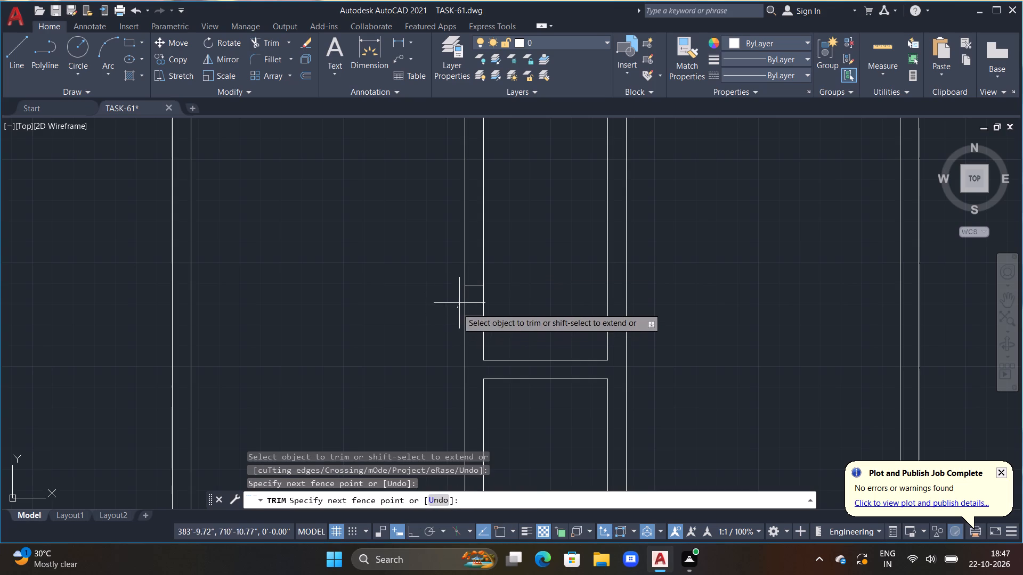
left_click_drag(461, 300, 491, 293)
middle_click_drag(510, 317, 516, 302)
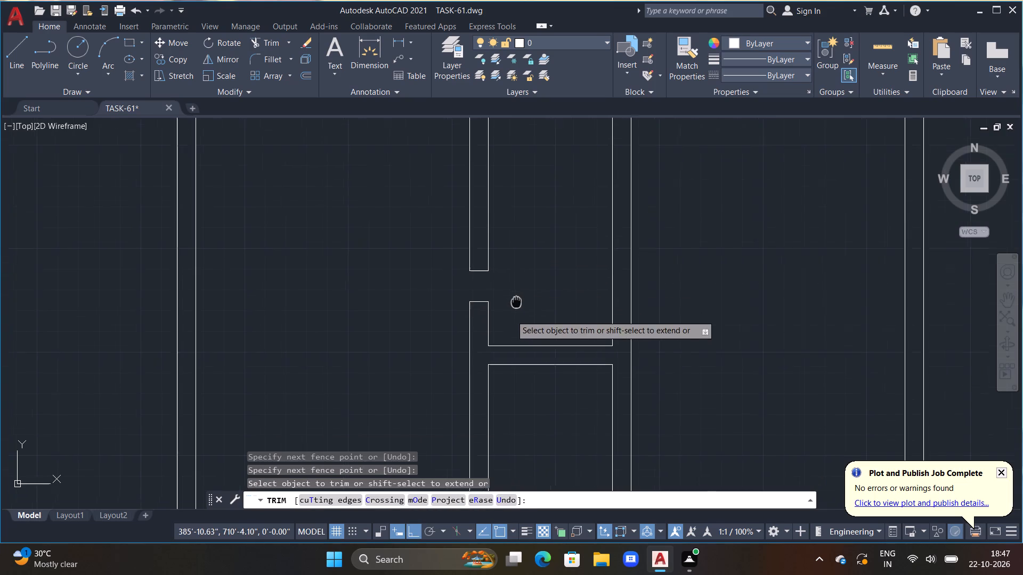
middle_click_drag(516, 302, 518, 266)
scroll(521, 404, "down", 1)
middle_click_drag(522, 404, 519, 322)
key("Escape")
scroll(516, 321, "up", 1)
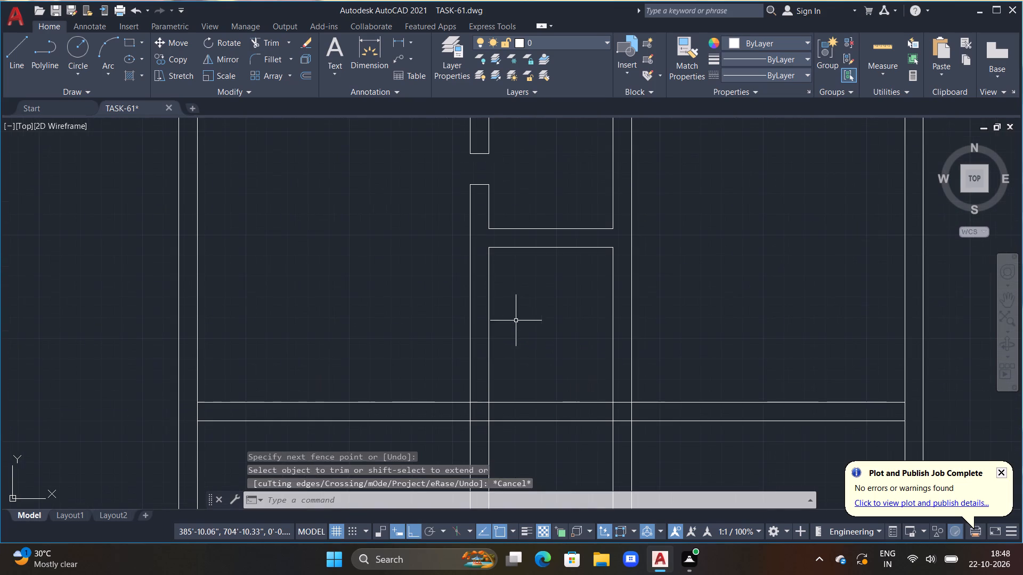
key("Escape")
key("Escape")
Draw a horizontal line about 8' long across both vertical partitions, just above the second horizontal partition from the top.
middle_click_drag(521, 350, 523, 317)
scroll(523, 337, "up", 1)
scroll(523, 318, "down", 1)
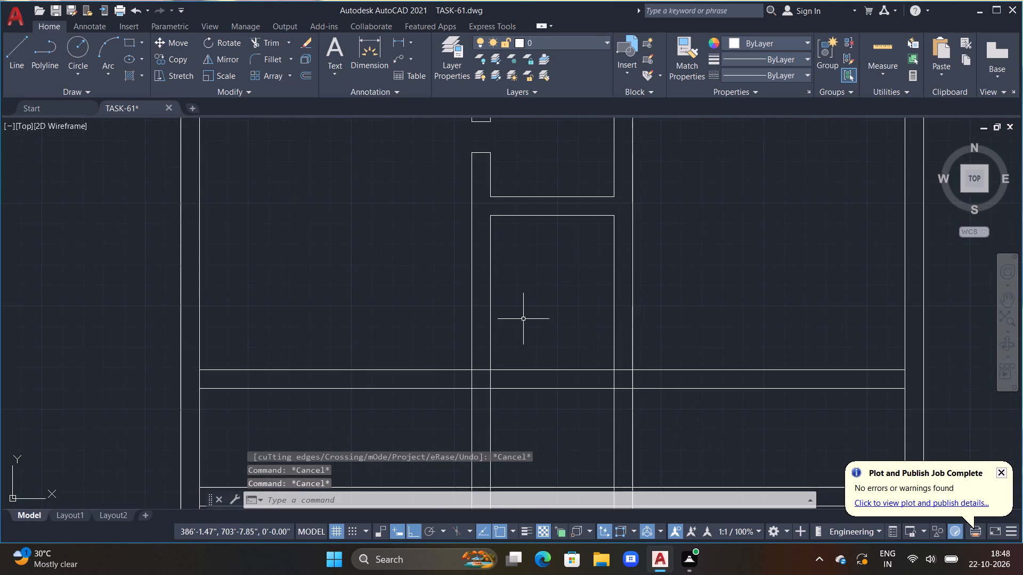
scroll(523, 319, "down", 1)
middle_click_drag(524, 318, 526, 306)
scroll(524, 303, "up", 1)
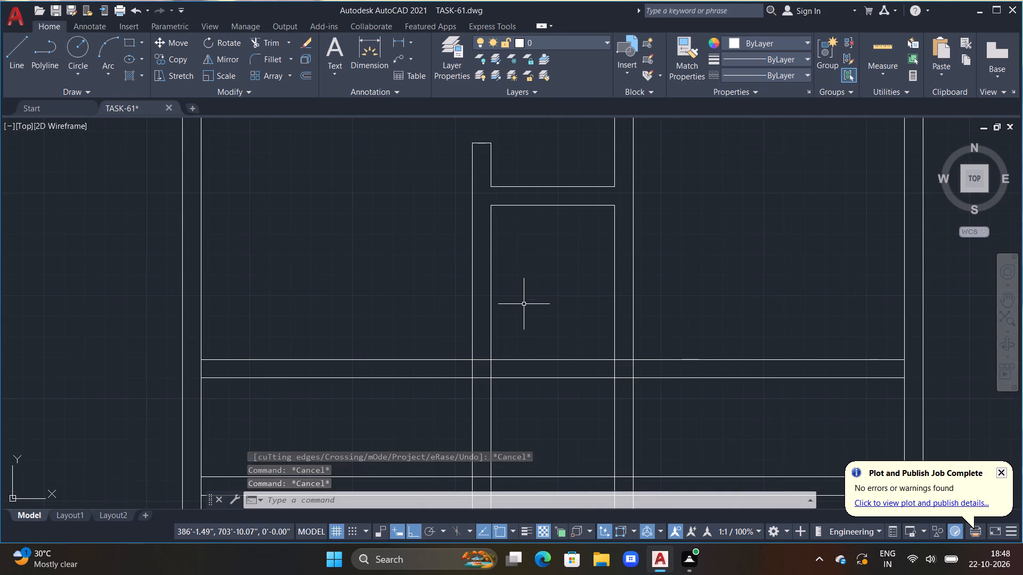
type("L")
key("space")
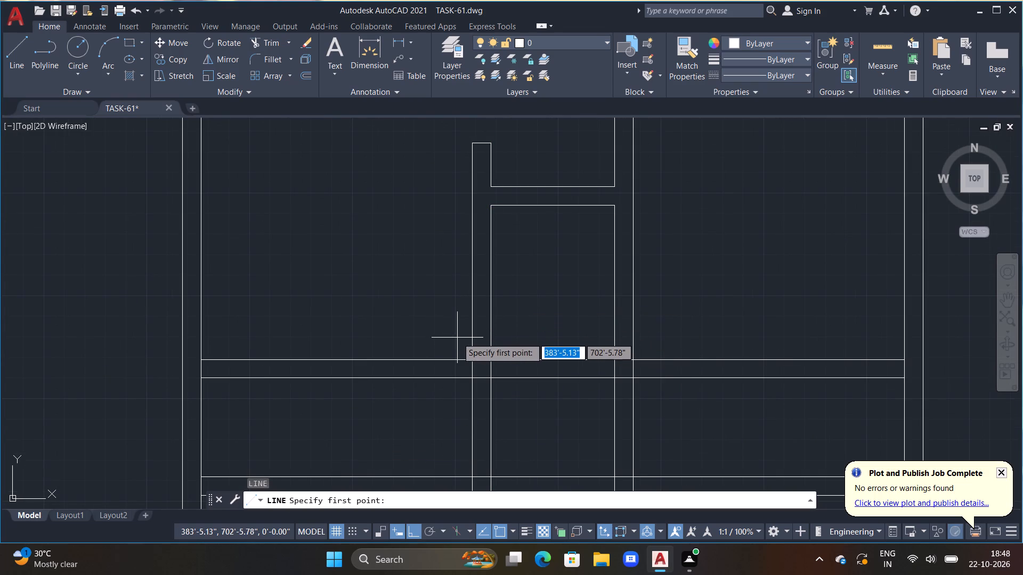
left_click_drag(457, 338, 482, 342)
left_click(657, 325)
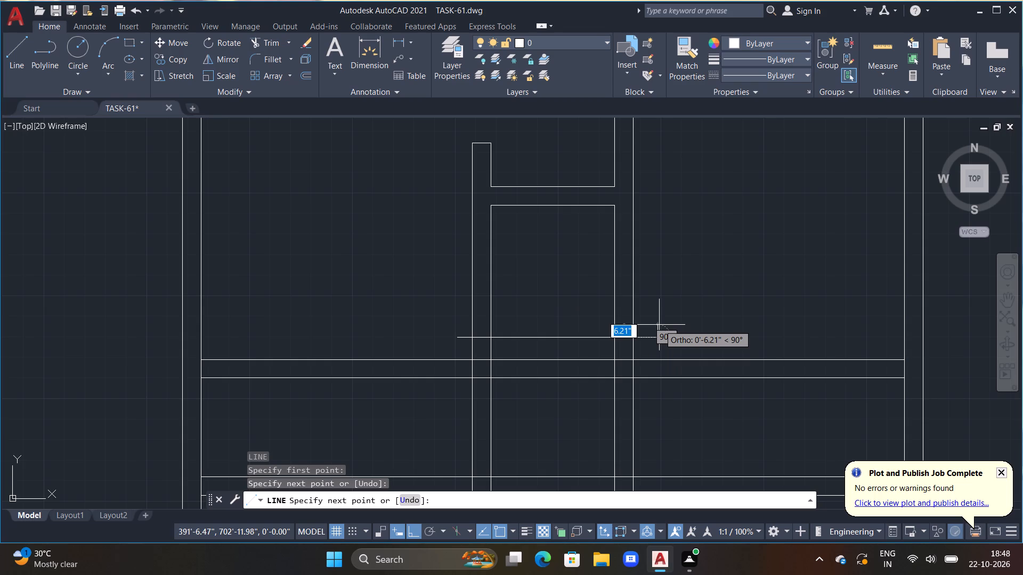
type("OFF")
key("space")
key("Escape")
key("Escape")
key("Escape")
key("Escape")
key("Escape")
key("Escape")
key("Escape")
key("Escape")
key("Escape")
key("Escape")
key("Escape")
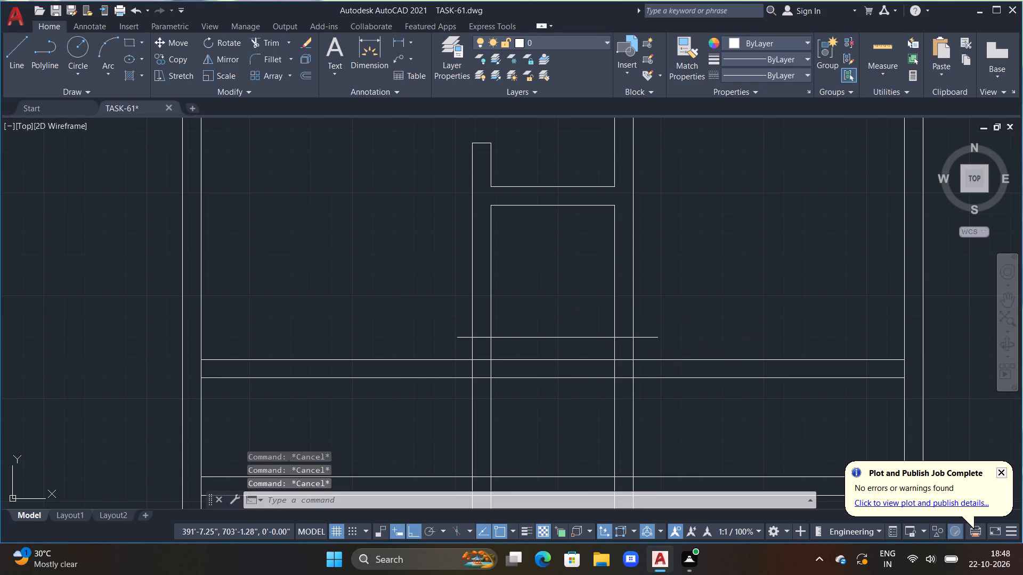
Offset the long line crossing both vertical partitions 2'6" upward.
type("OFF 3'6\"")
key("Return")
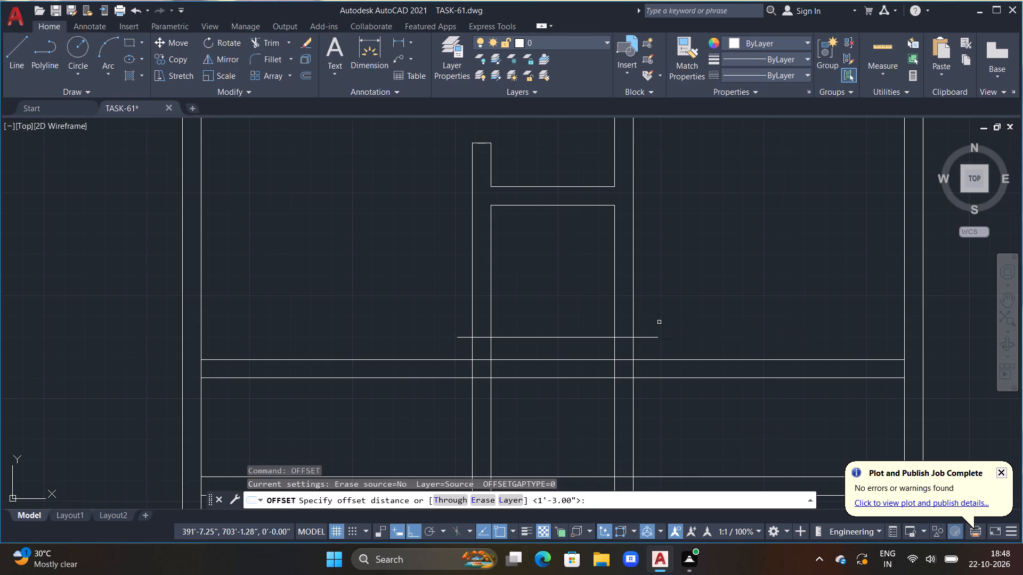
left_click(525, 336)
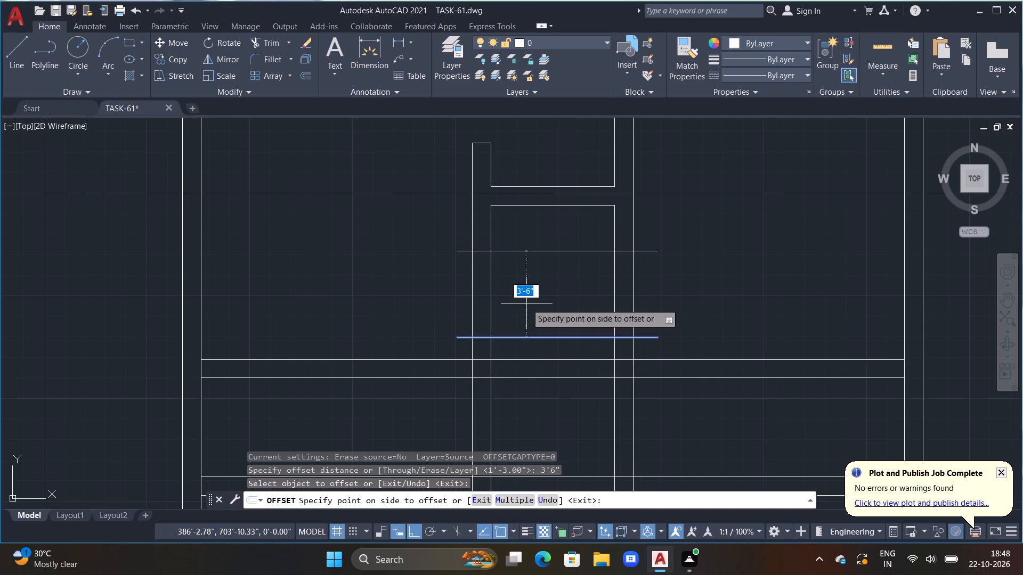
type("2'6\"")
key("Return")
key("Escape")
Trim both vertical partitions between the two offset lines and remove those lines' excess, leaving capped 2'6" door openings.
key("t")
type("R")
key("space")
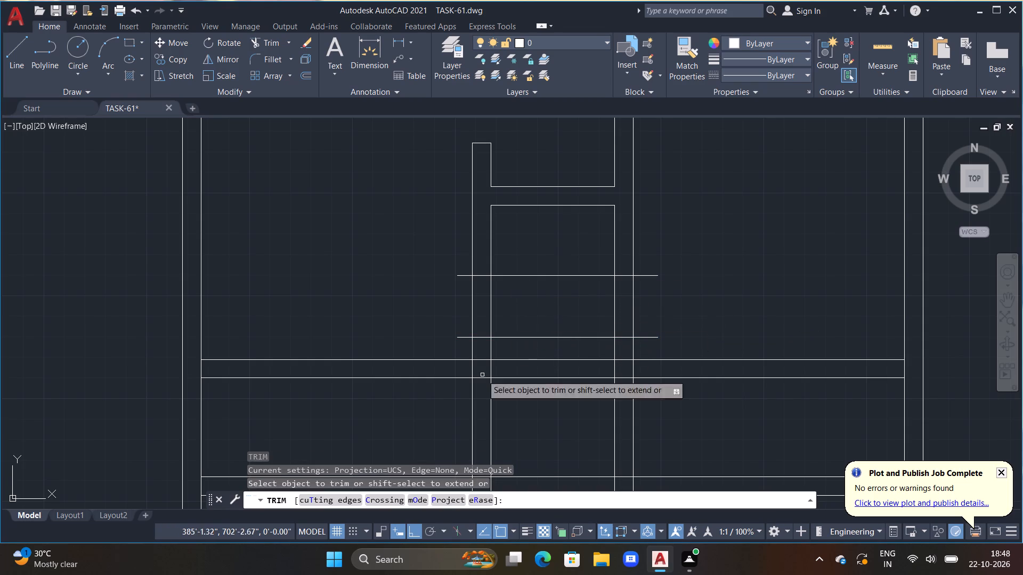
left_click(481, 362)
double_click(464, 339)
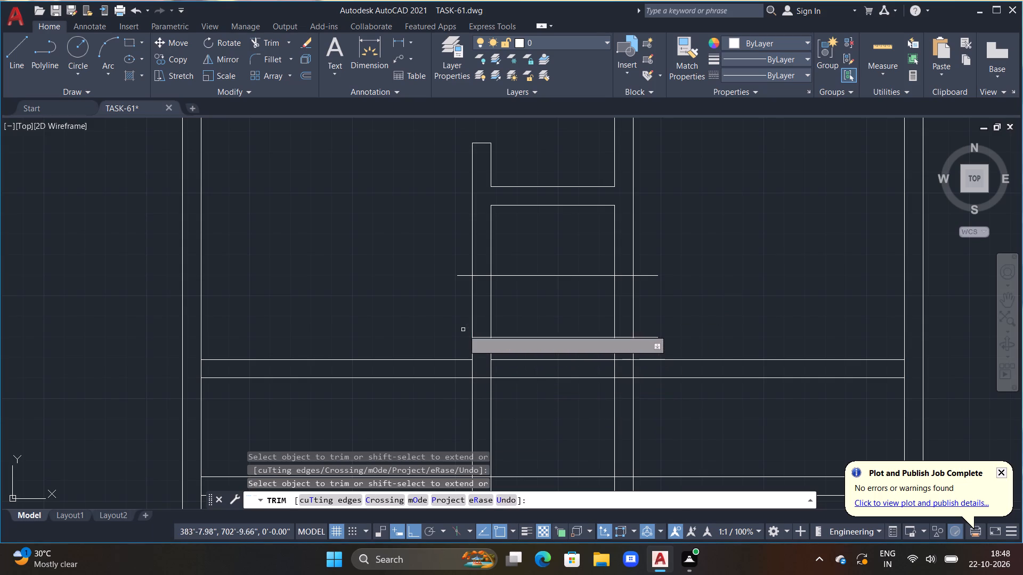
left_click(460, 276)
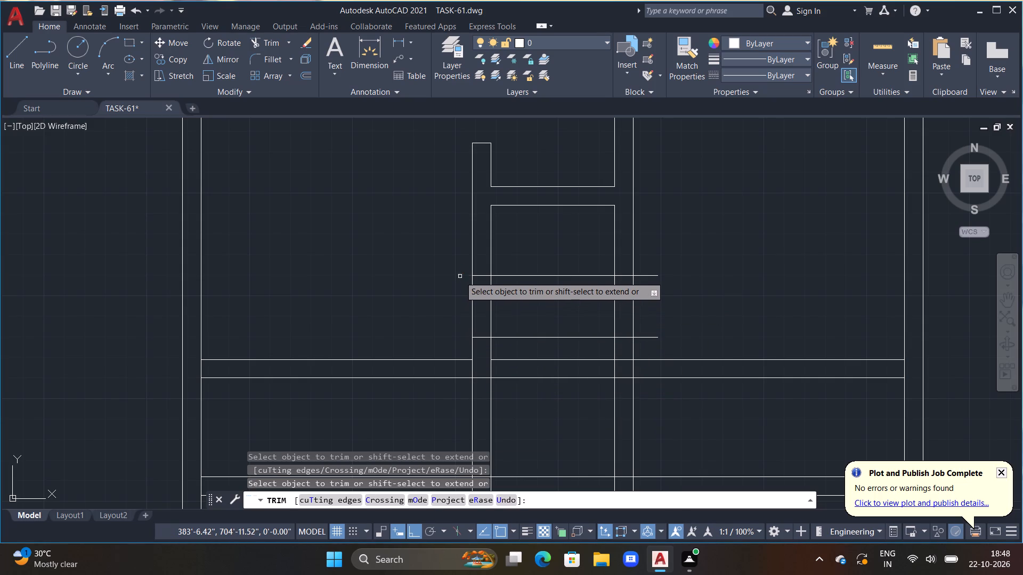
left_click_drag(460, 278, 720, 283)
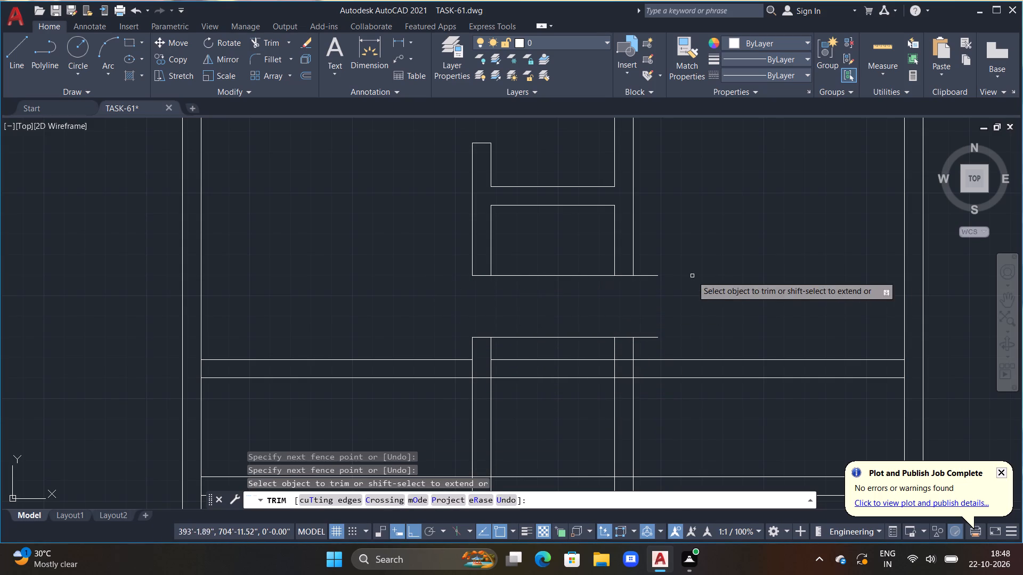
left_click_drag(643, 274, 637, 290)
left_click(558, 277)
middle_click_drag(557, 315, 558, 314)
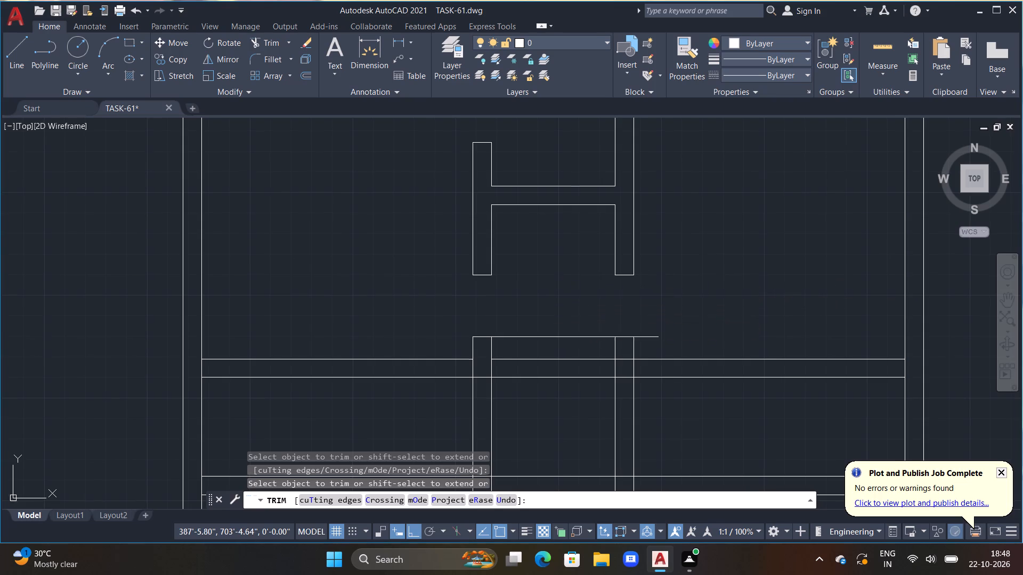
middle_click_drag(558, 314, 556, 276)
left_click(536, 299)
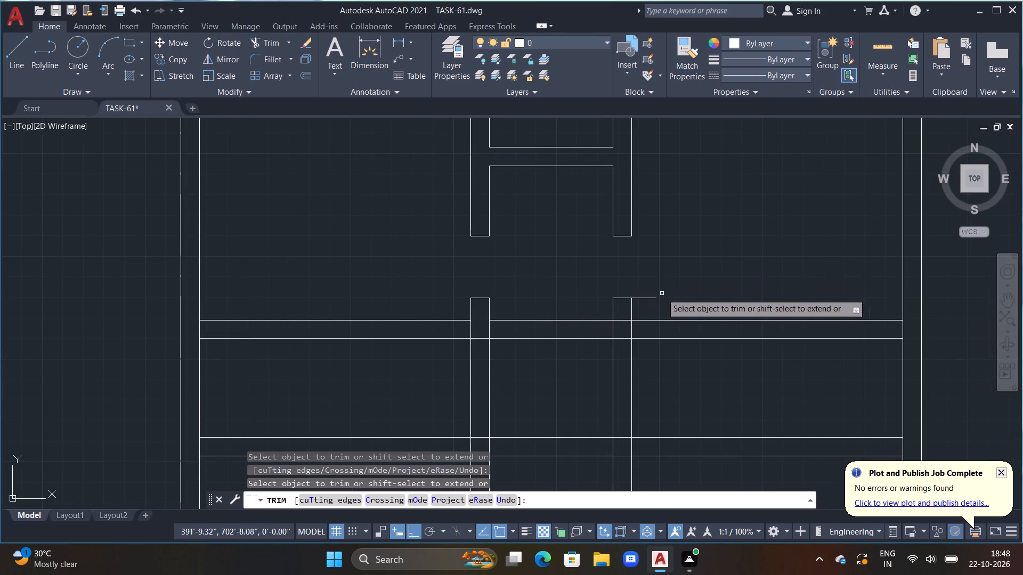
left_click(644, 298)
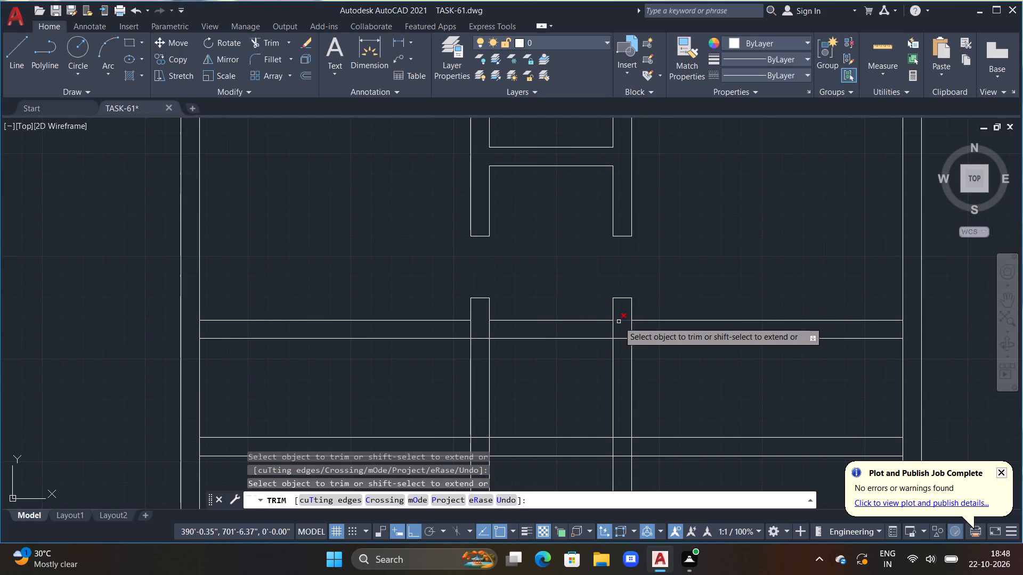
Trim the second and third horizontal partitions' lines between the two vertical partitions to open up the central corridor.
double_click(619, 322)
left_click_drag(555, 307, 557, 401)
left_click(557, 401)
middle_click_drag(557, 393, 544, 313)
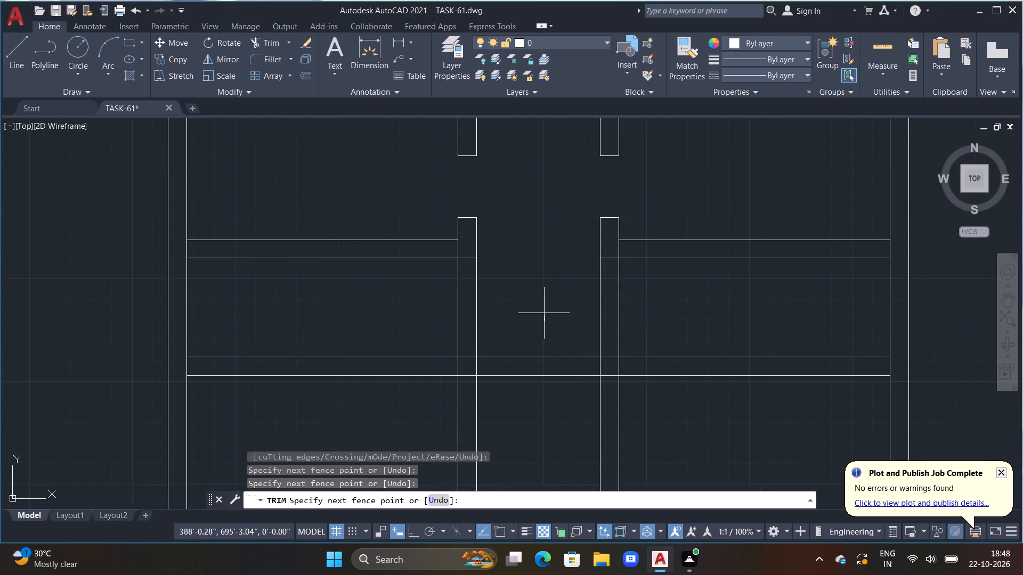
left_click_drag(544, 316, 542, 398)
left_click_drag(531, 340, 535, 416)
middle_click_drag(522, 275, 534, 319)
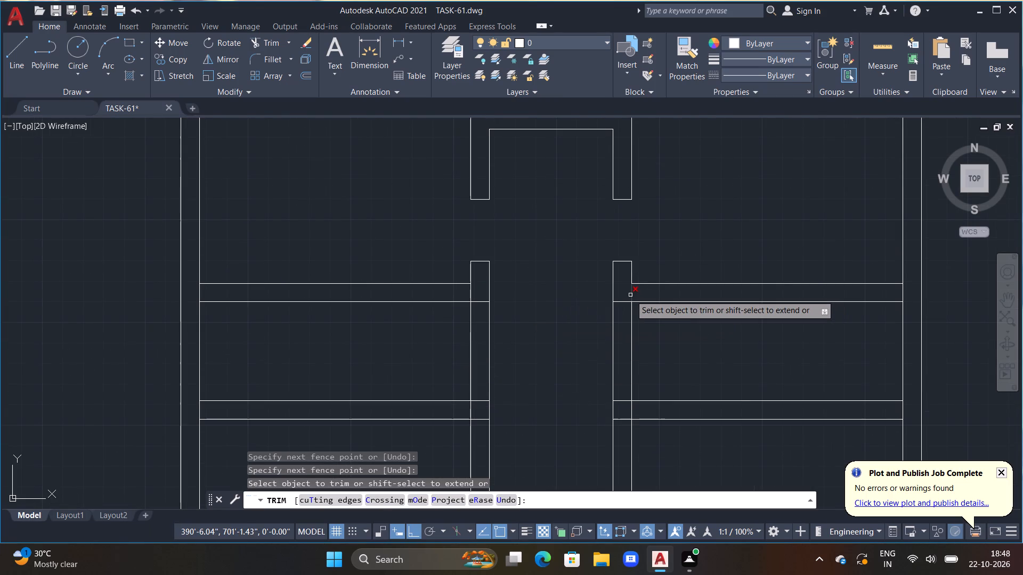
Trim the vertical partition and outer wall inner lines where the second horizontal partition meets them, leaving clean junctions.
left_click(630, 295)
double_click(469, 296)
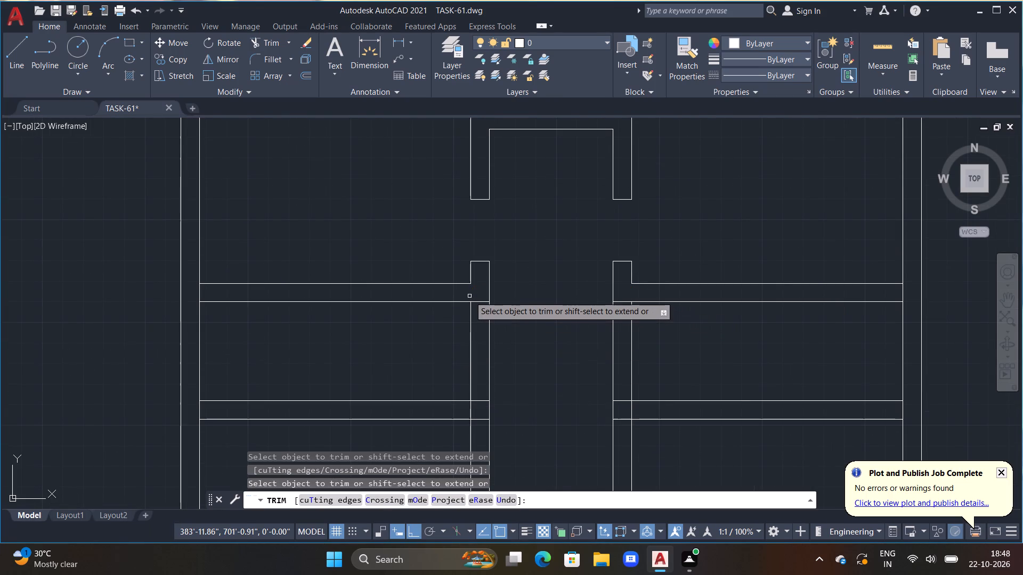
scroll(477, 314, "down", 1)
middle_click_drag(426, 338, 485, 331)
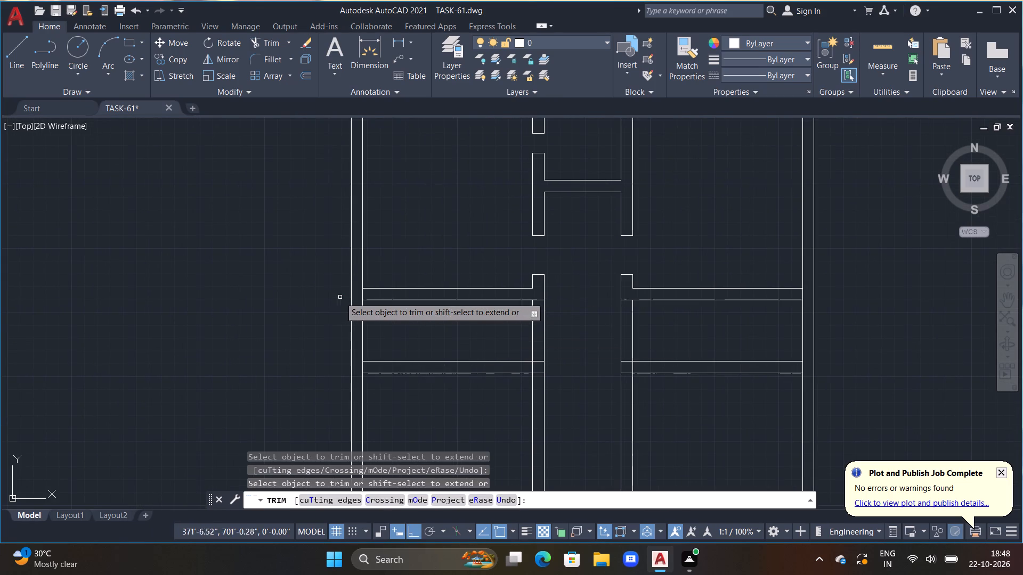
scroll(383, 298, "up", 2)
double_click(327, 291)
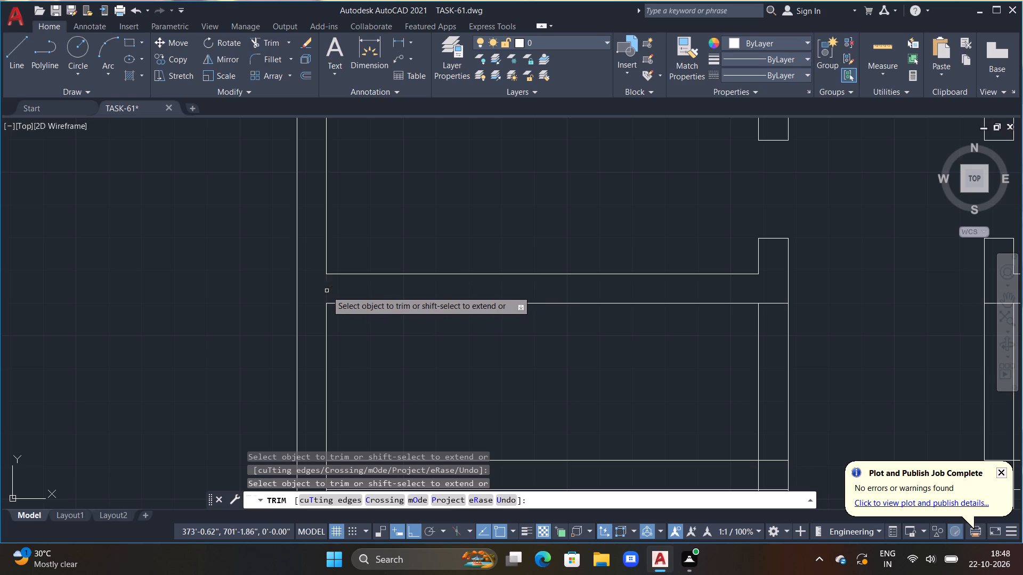
scroll(597, 295, "down", 3)
middle_click_drag(679, 309, 526, 316)
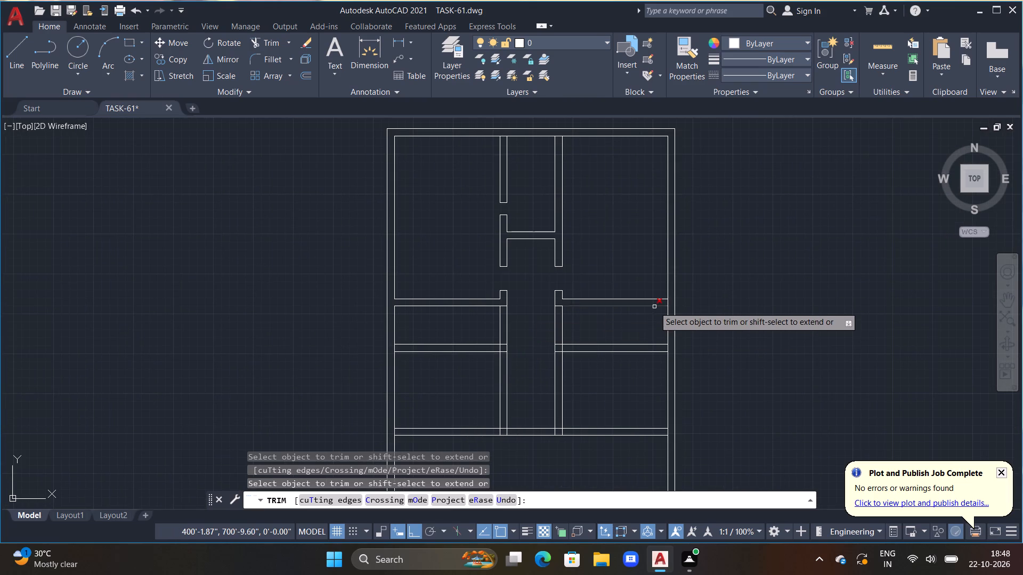
scroll(654, 307, "up", 3)
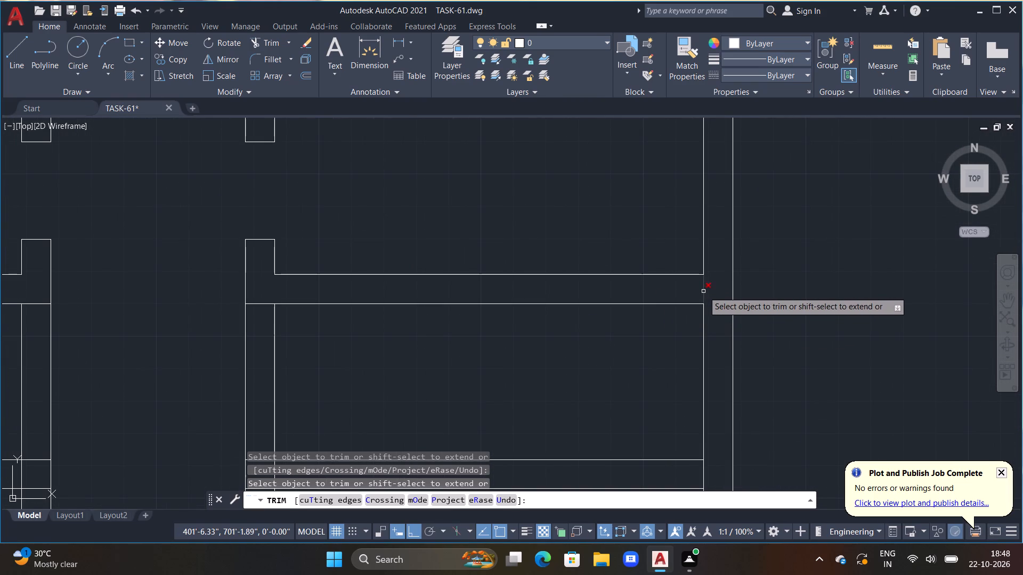
left_click(703, 291)
scroll(703, 291, "down", 4)
middle_click_drag(652, 309, 638, 269)
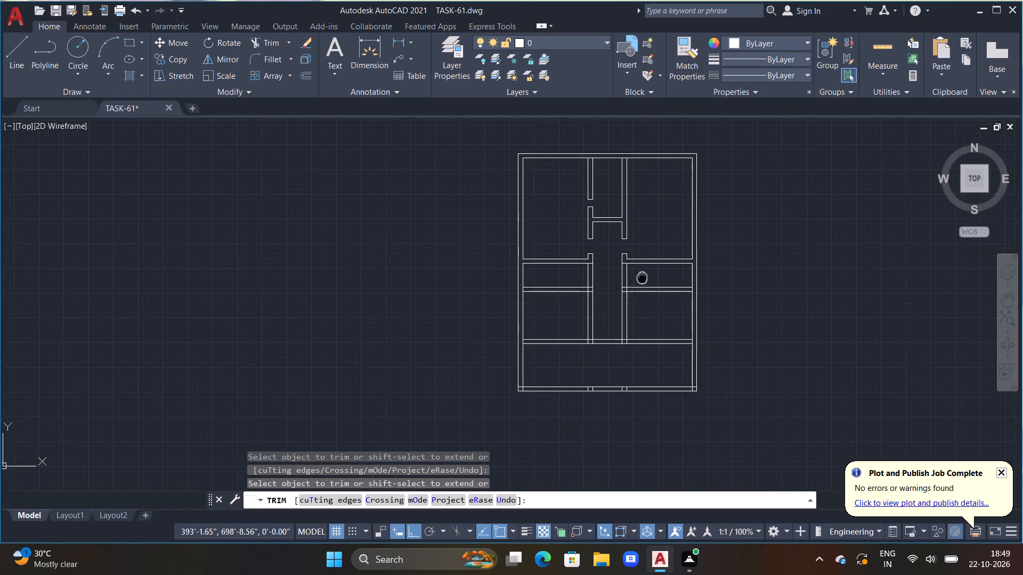
middle_click_drag(638, 269, 637, 267)
scroll(615, 260, "up", 2)
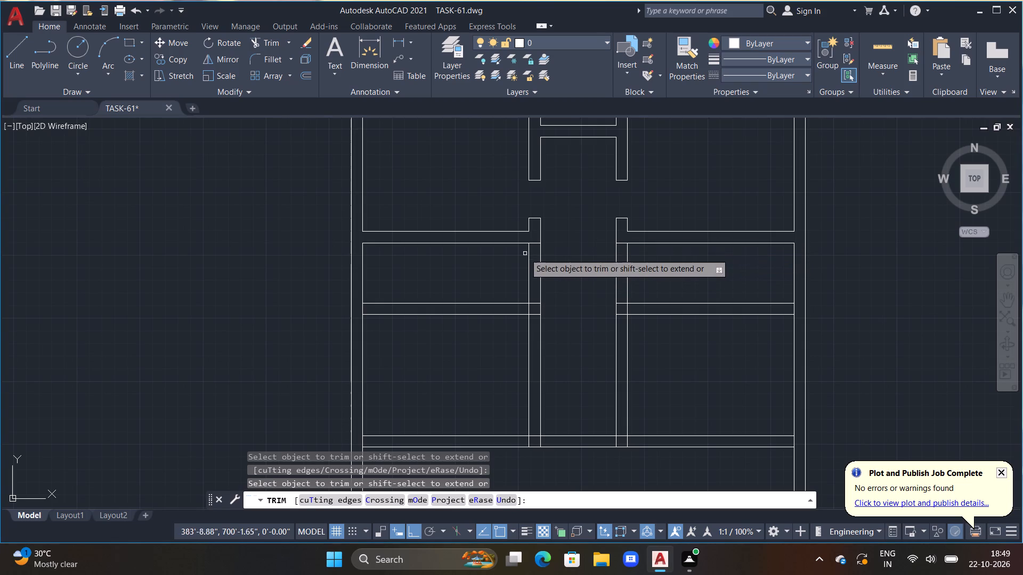
middle_click_drag(557, 244, 566, 219)
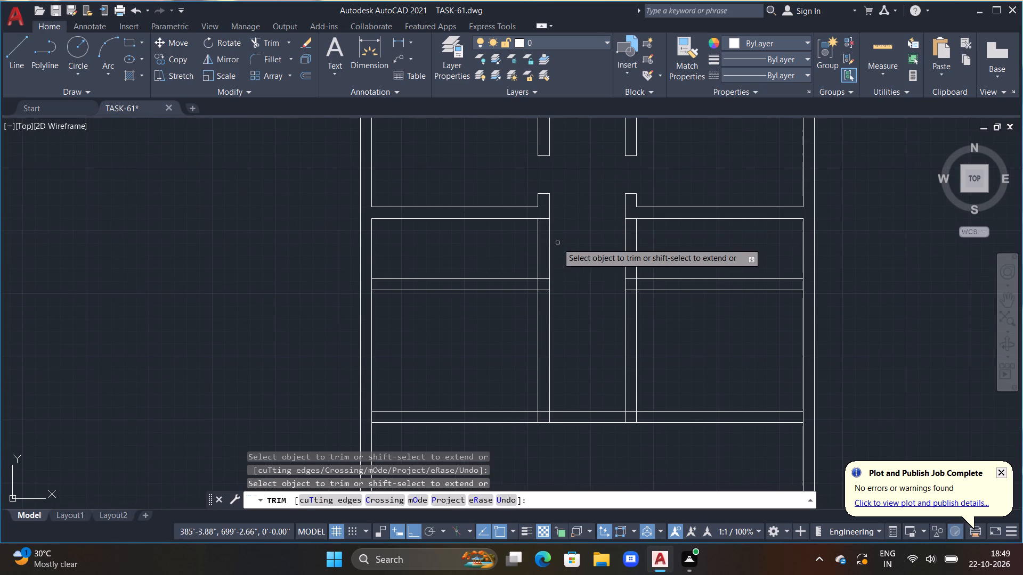
key("Escape")
key("Escape")
key("Escape")
key("Escape")
key("Escape")
key("Escape")
key("Escape")
key("Escape")
key("Escape")
key("Escape")
key("Escape")
key("Escape")
key("Escape")
key("Escape")
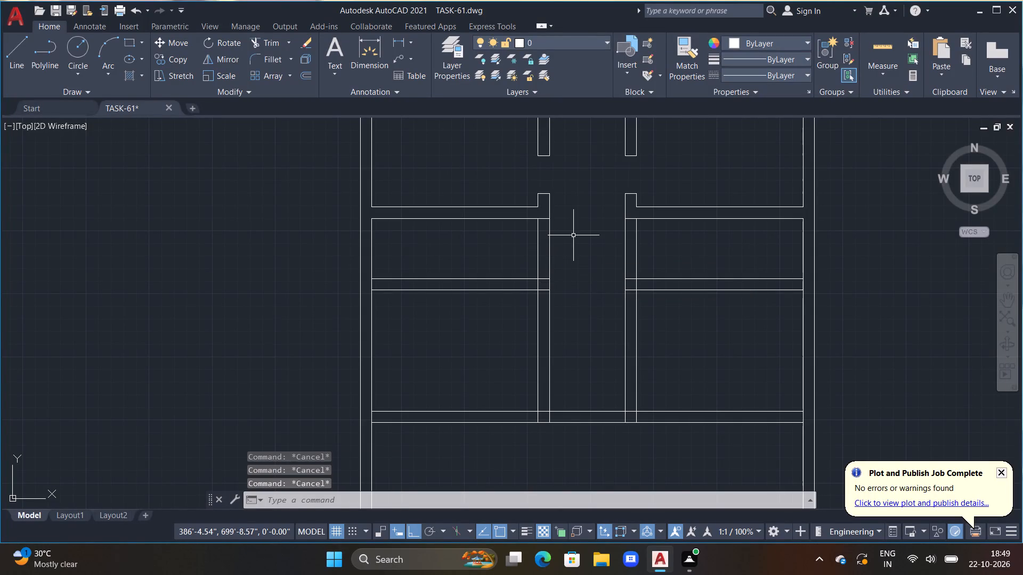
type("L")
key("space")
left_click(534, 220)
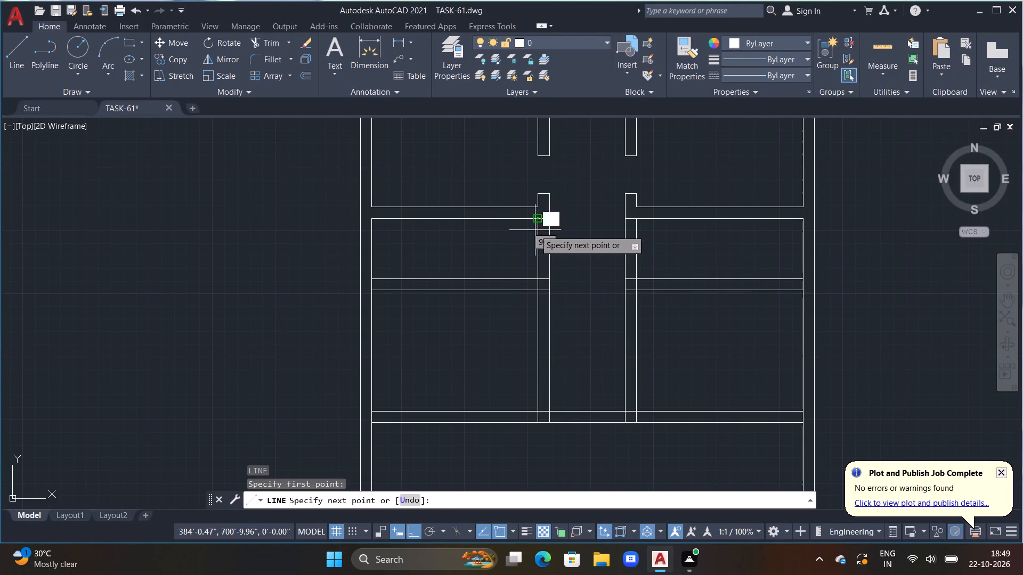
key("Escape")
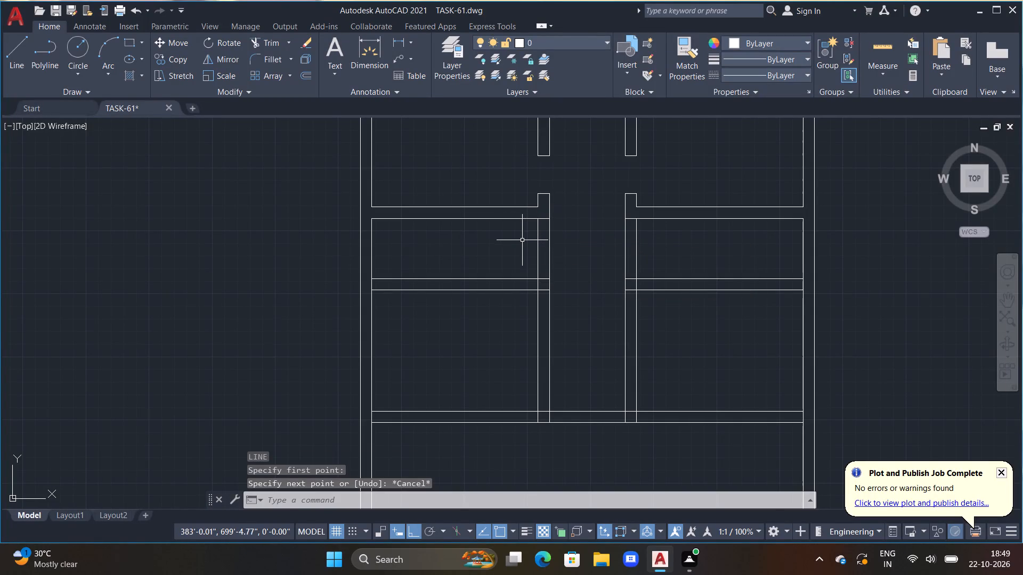
Draw a horizontal line about 4' long across the left vertical partition, just below the second horizontal partition.
type("L")
key("space")
left_click_drag(528, 234, 547, 234)
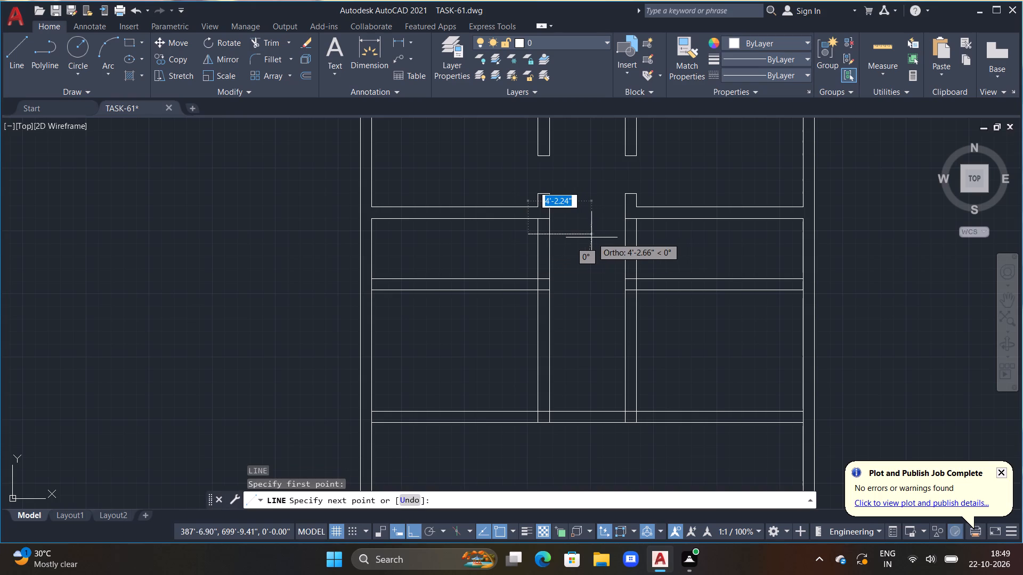
left_click(585, 238)
key("Escape")
Trim the new line's overhangs on both sides of the left vertical partition and the second horizontal partition's lower line inside it.
type("TR")
key("space")
left_click_drag(570, 235, 563, 215)
left_click(563, 215)
left_click(562, 229)
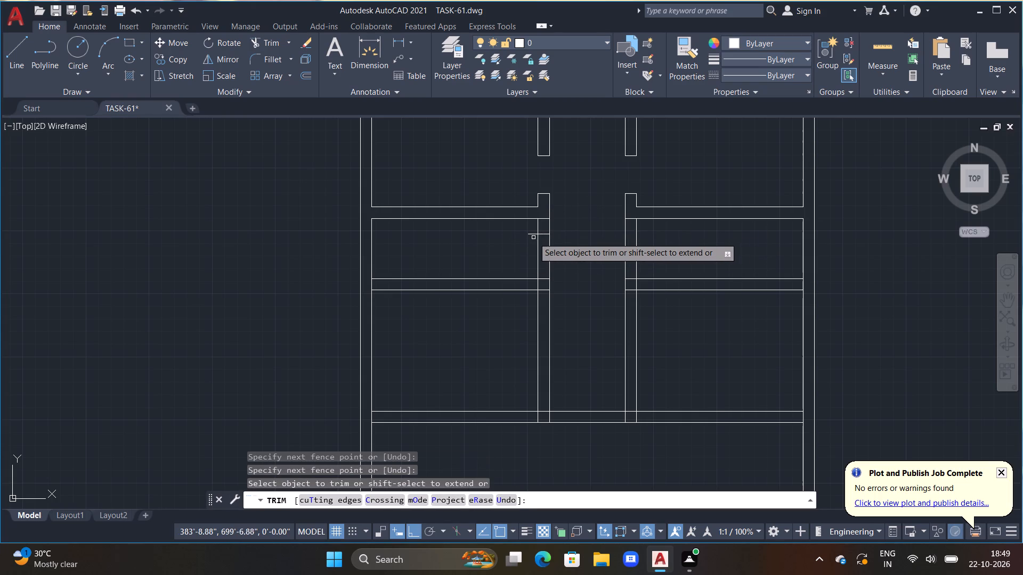
double_click(532, 236)
left_click(527, 227)
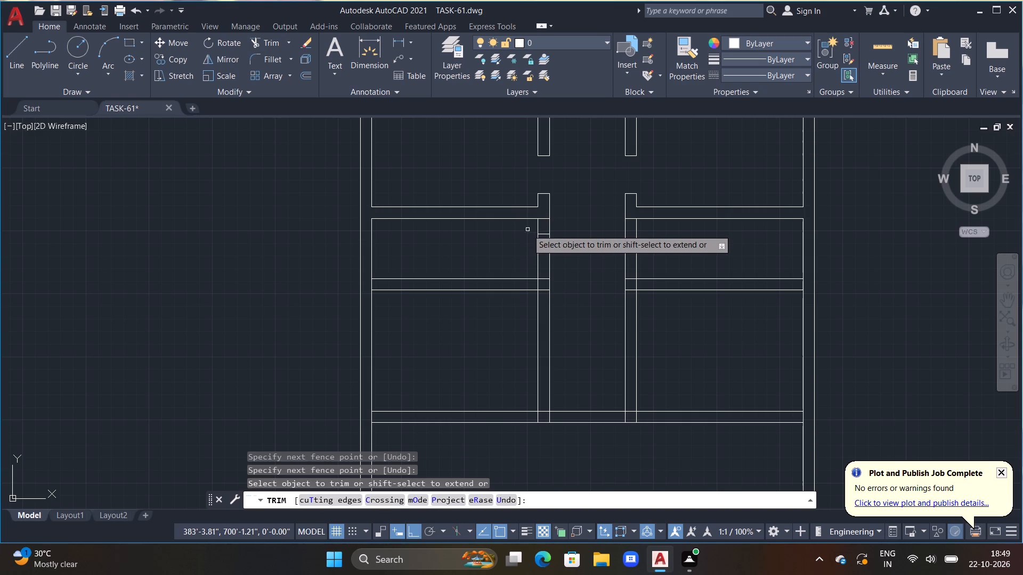
left_click(540, 219)
middle_click_drag(457, 245, 457, 203)
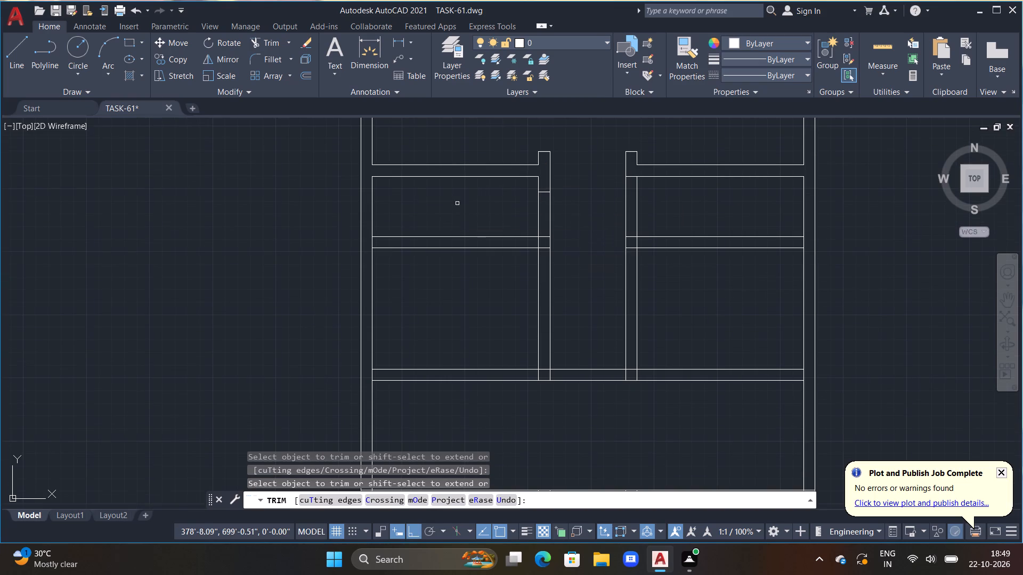
scroll(563, 220, "up", 1)
middle_click_drag(567, 223, 579, 253)
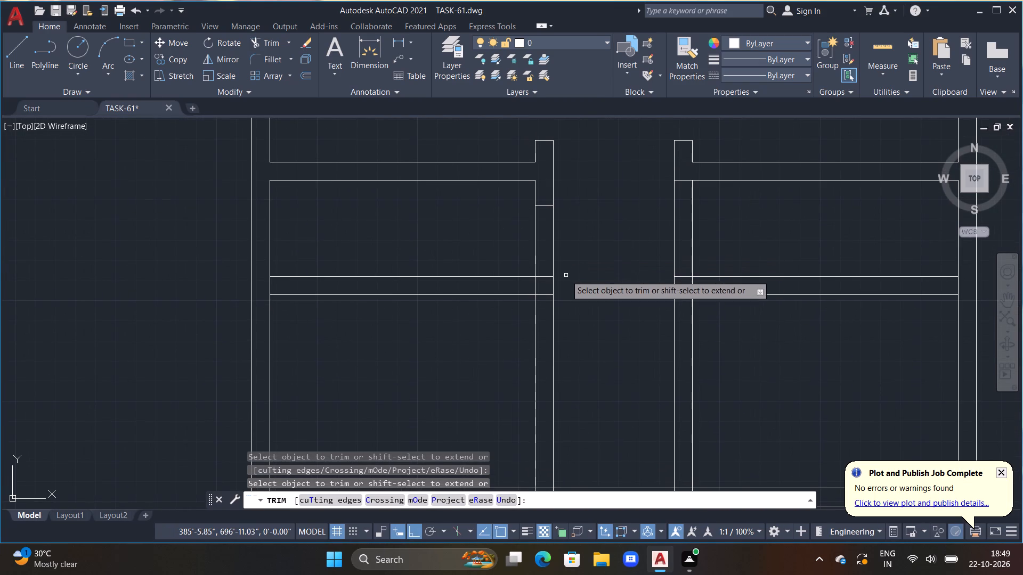
key("Escape")
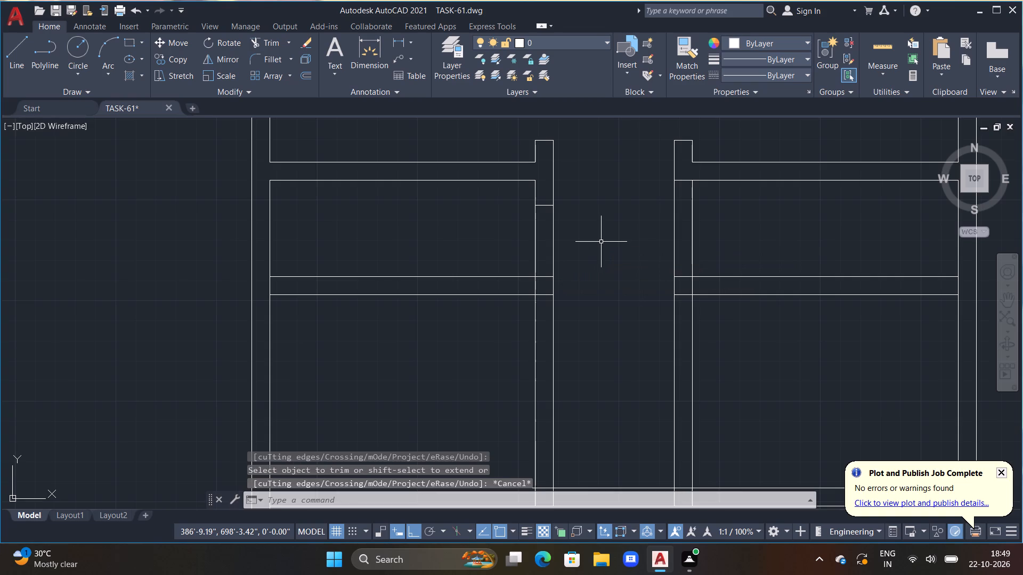
Offset the short line inside the left vertical partition 1'6" downward.
type("OFF 1'6\"")
key("Return")
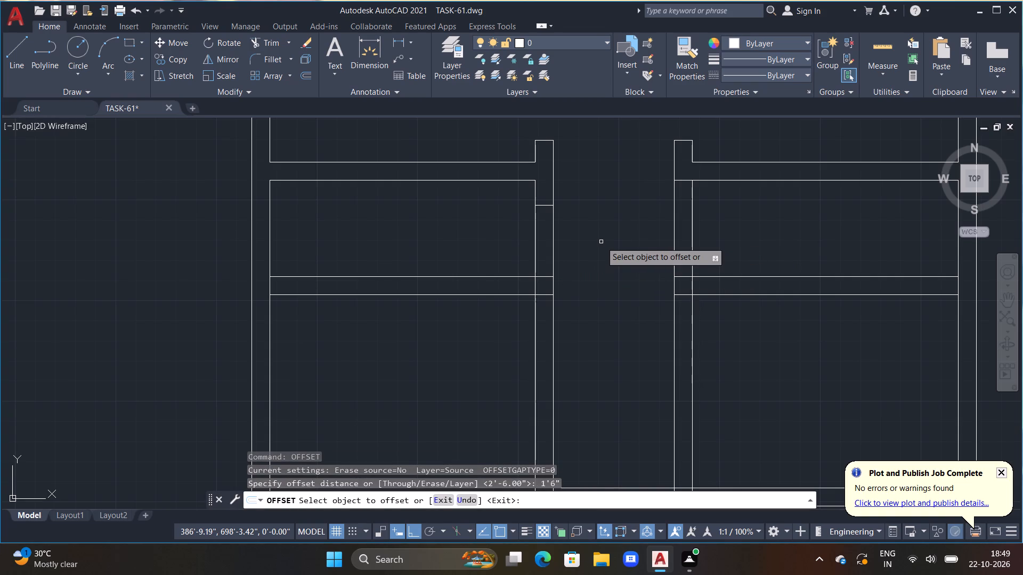
left_click(545, 206)
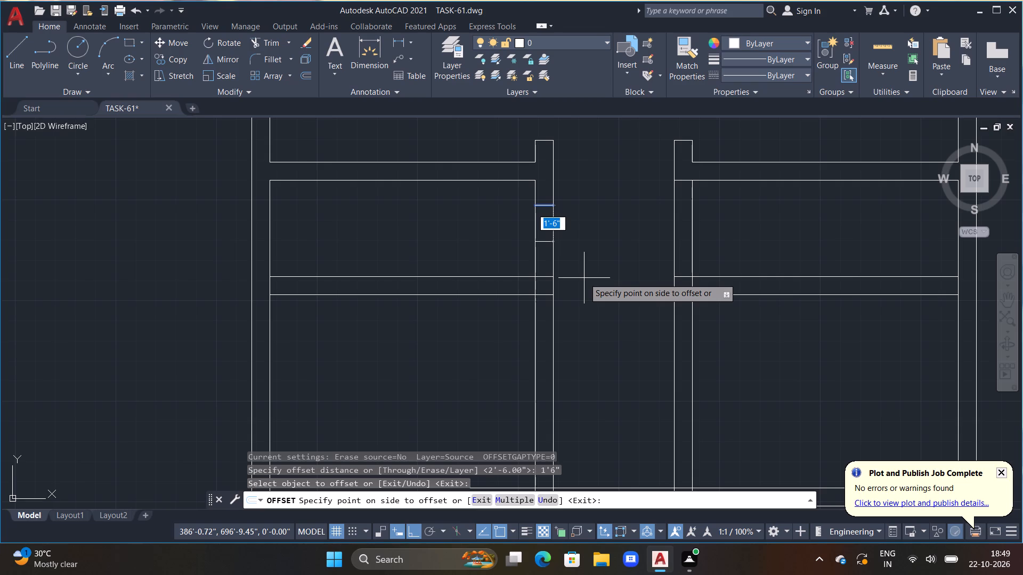
left_click(584, 278)
key("Escape")
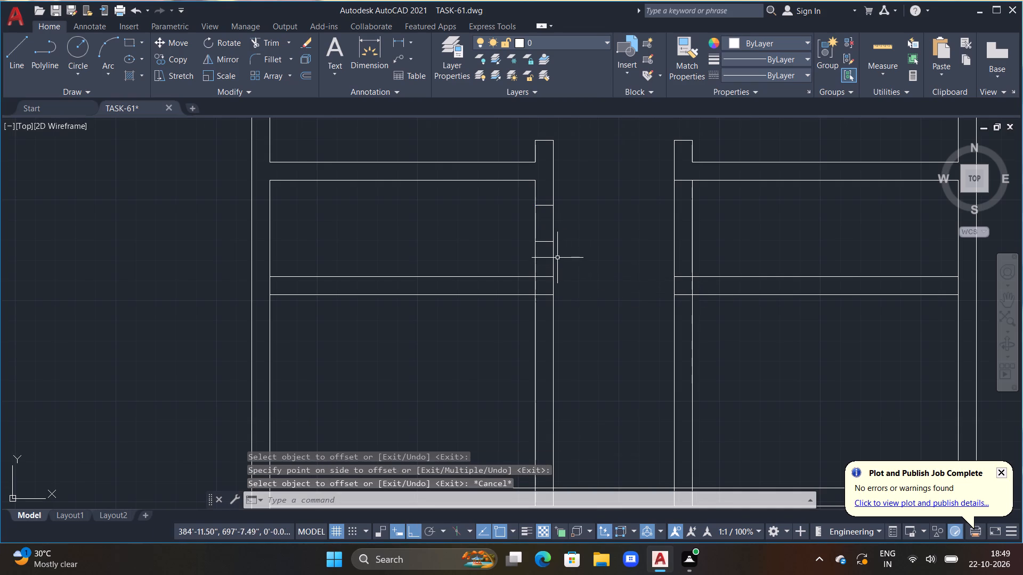
Move the offset short line straight down about 10", closer to the third horizontal partition.
scroll(557, 256, "up", 2)
left_click(530, 220)
type("M")
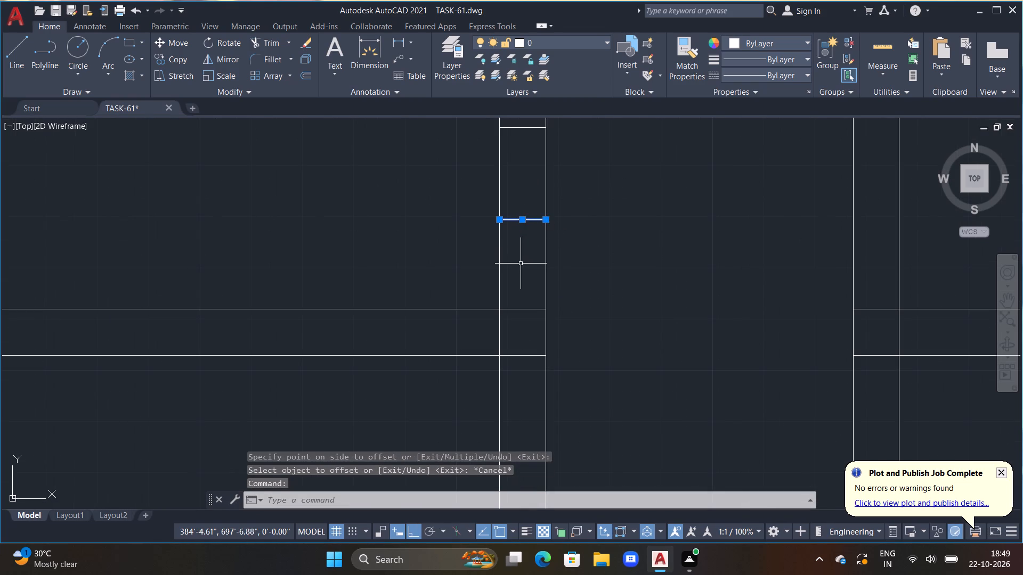
key("space")
left_click(521, 264)
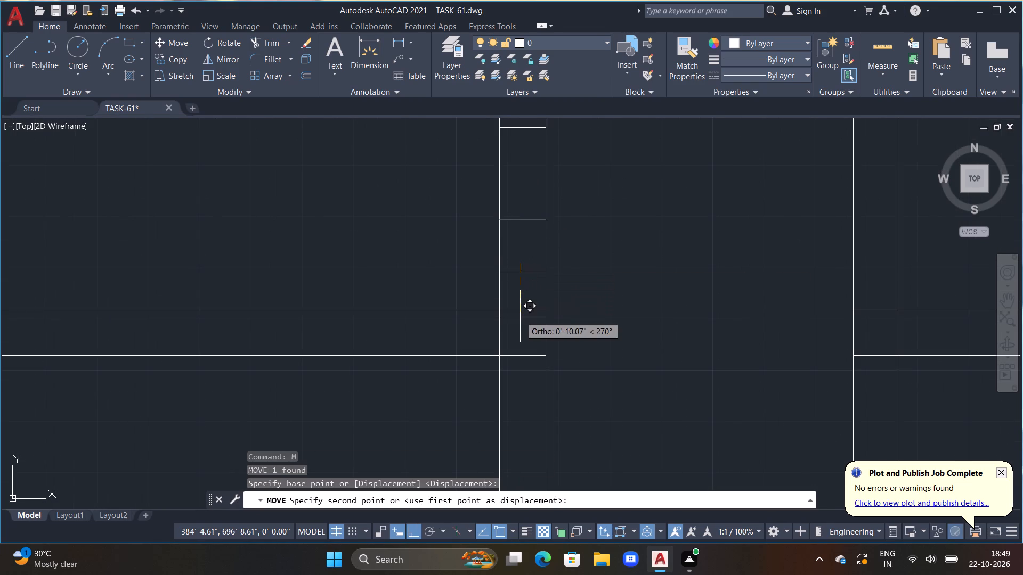
double_click(520, 316)
key("Escape")
Trim the left vertical partition between the two short lines for a door opening, and clean its junction with the third horizontal partition.
type("TR")
key("space")
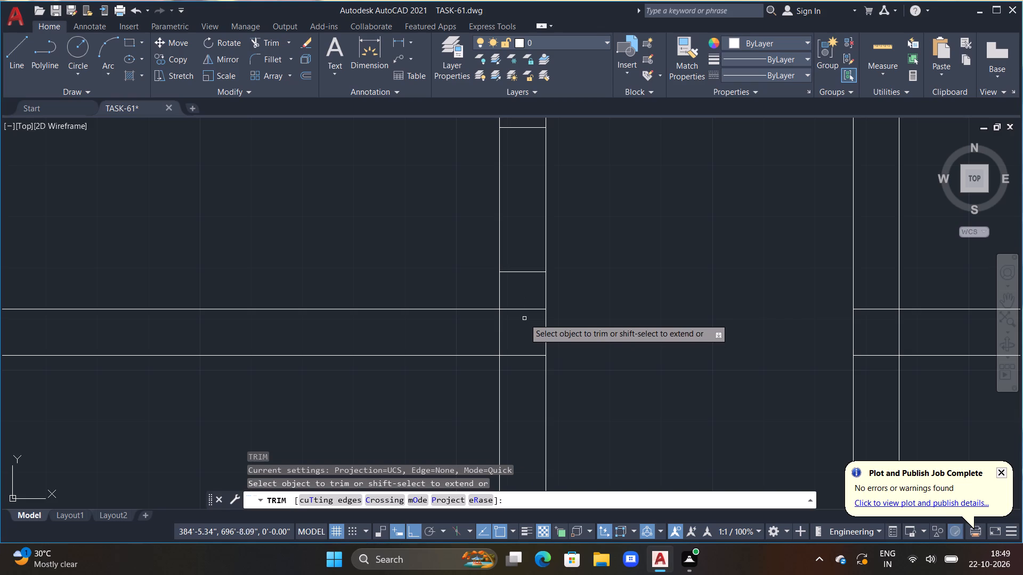
left_click(522, 310)
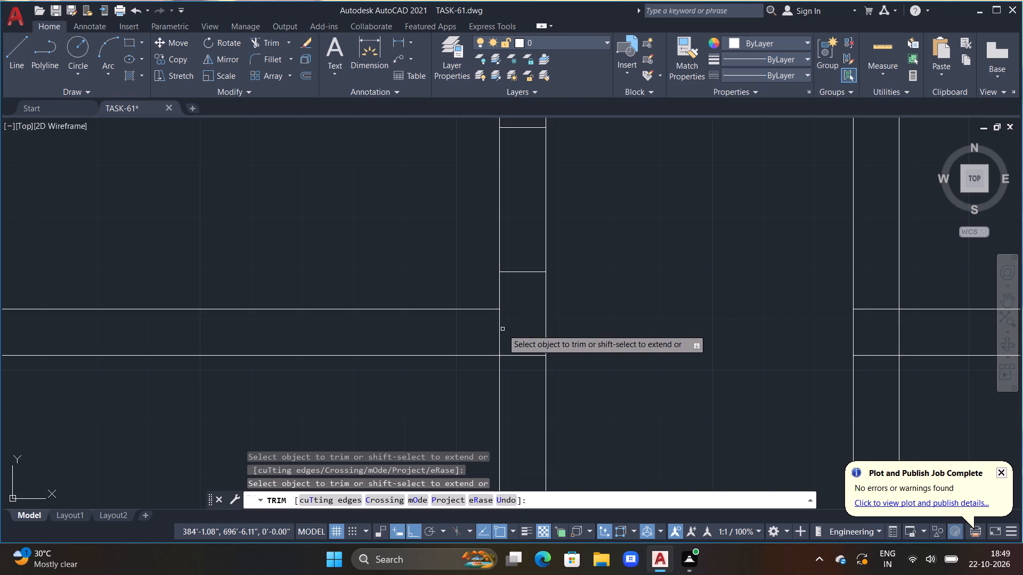
left_click(499, 325)
left_click_drag(487, 213, 564, 192)
scroll(575, 190, "down", 3)
middle_click_drag(596, 273, 620, 215)
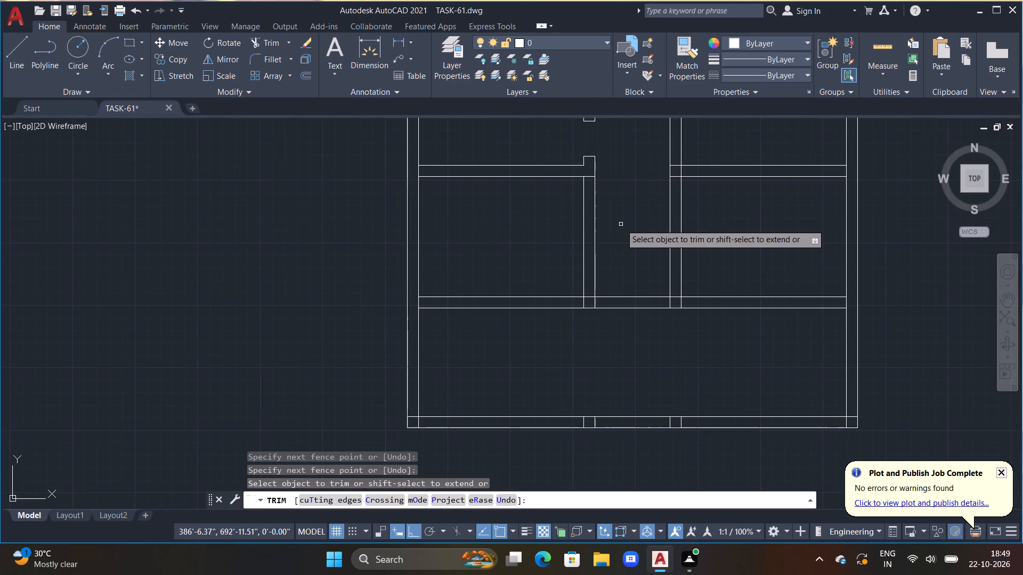
middle_click_drag(621, 228, 621, 353)
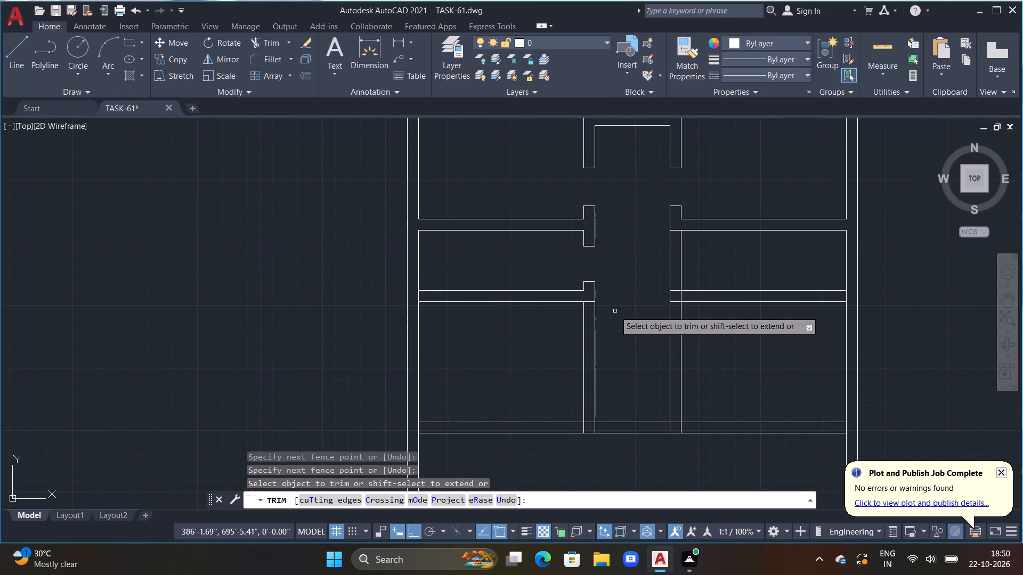
middle_click_drag(615, 281, 616, 242)
middle_click_drag(600, 292, 618, 241)
key("Escape")
key("Escape")
key("Escape")
key("Escape")
key("Escape")
key("Escape")
key("Escape")
key("Escape")
key("Escape")
key("Escape")
key("Escape")
key("Escape")
key("Escape")
key("Escape")
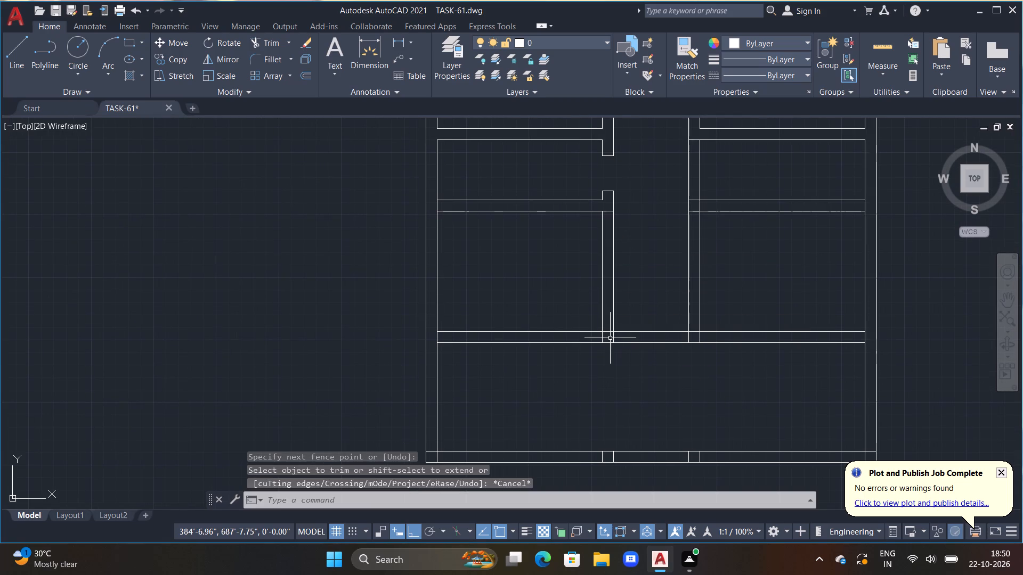
Offset the upper line of the lowest horizontal partition 4' upward.
type("OFF")
key("space")
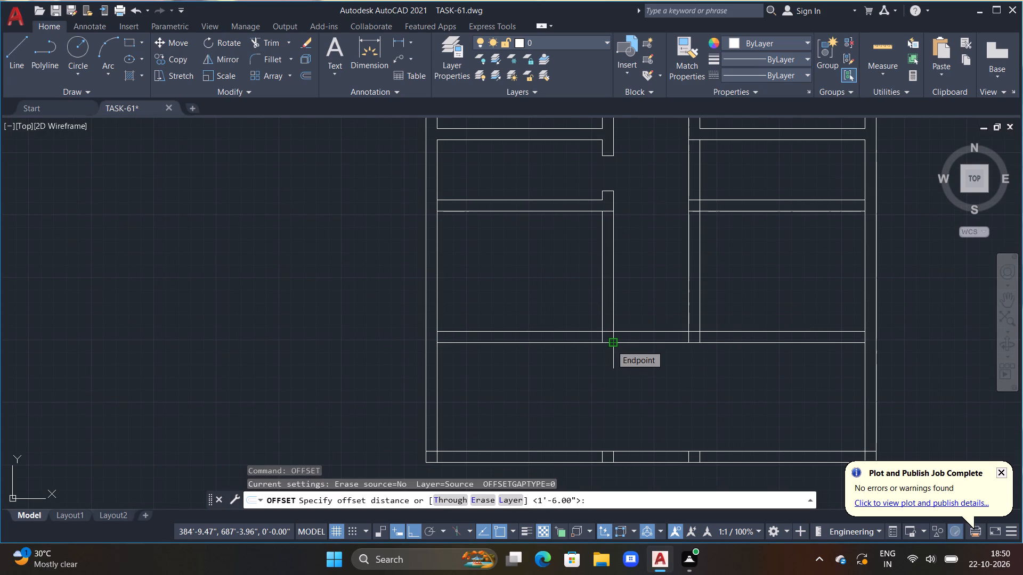
type("4'")
key("Return")
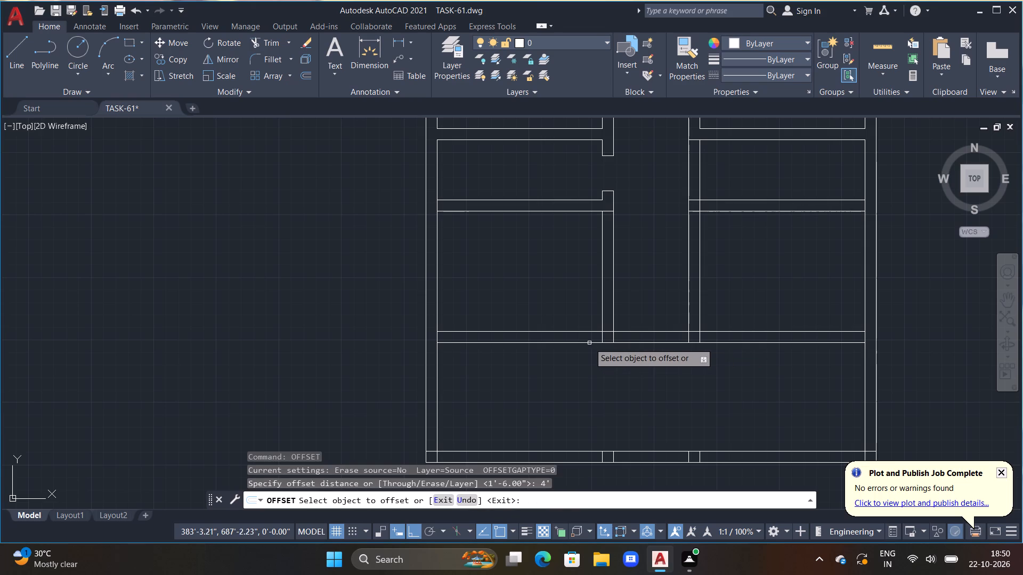
left_click(584, 332)
left_click(576, 308)
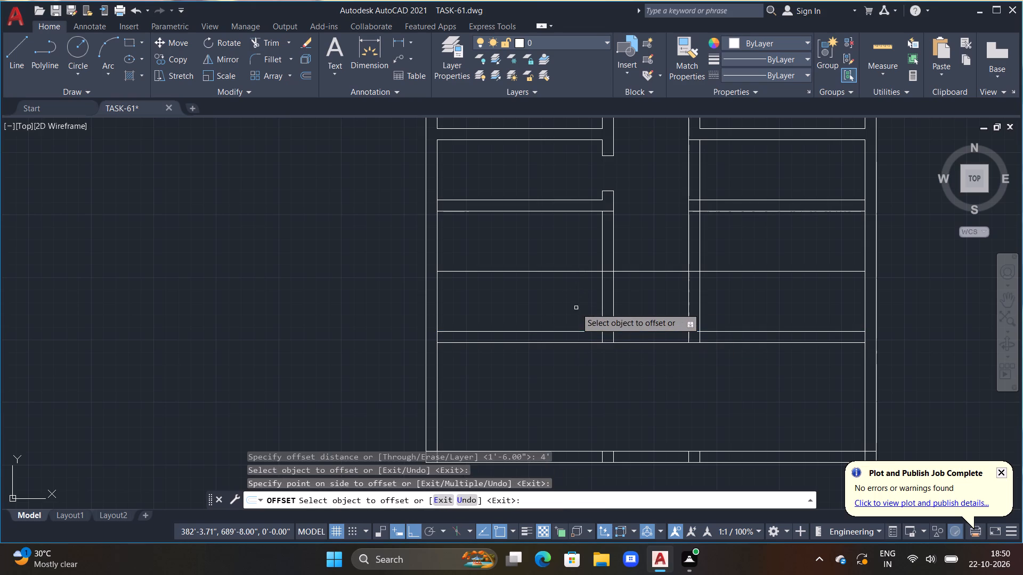
key("Escape")
Trim the left line of the left vertical partition above the 4' offset line, and remove that offset line across the left room and corridor.
type("TR")
key("space")
left_click_drag(560, 295, 611, 237)
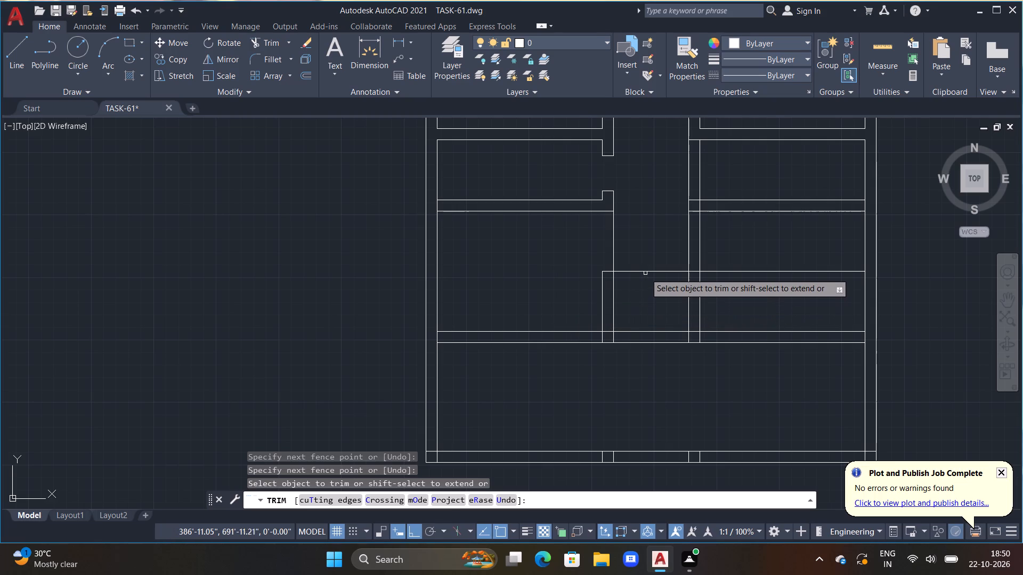
left_click(645, 272)
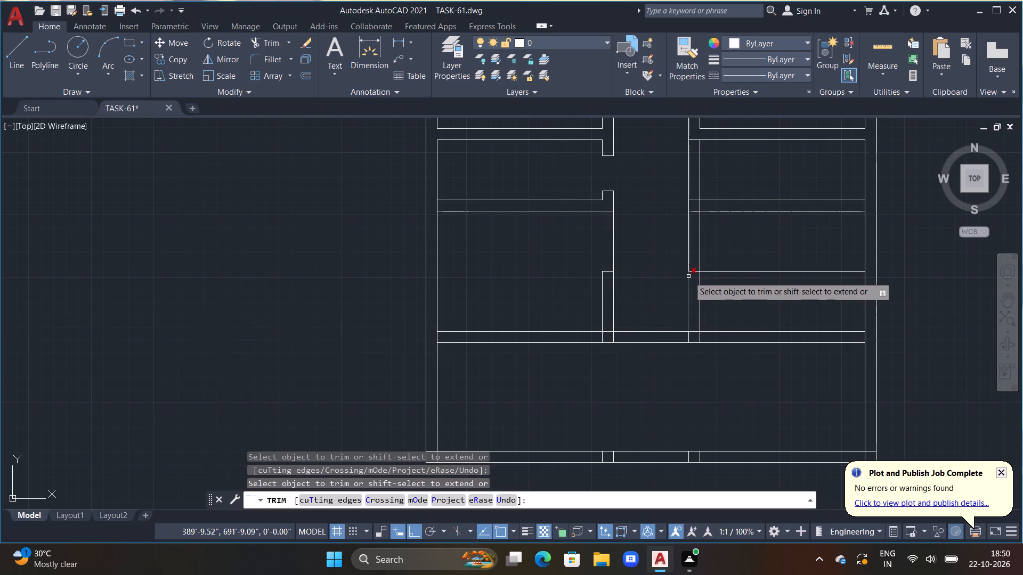
Trim the overlapping lines where the left vertical partition meets the lowest horizontal partition.
scroll(688, 276, "down", 1)
middle_click_drag(670, 244, 657, 258)
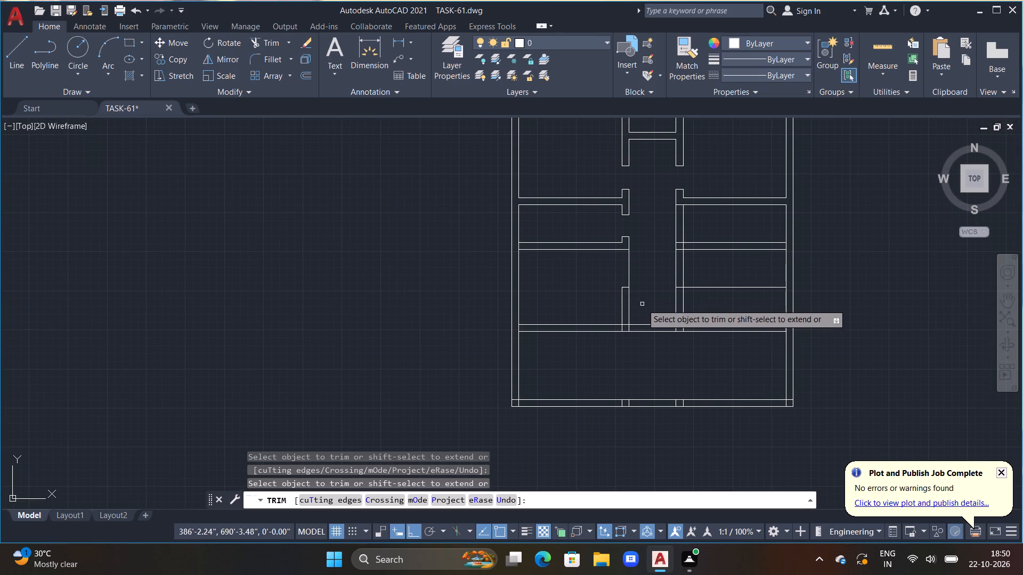
scroll(635, 333, "up", 2)
left_click_drag(594, 324, 597, 323)
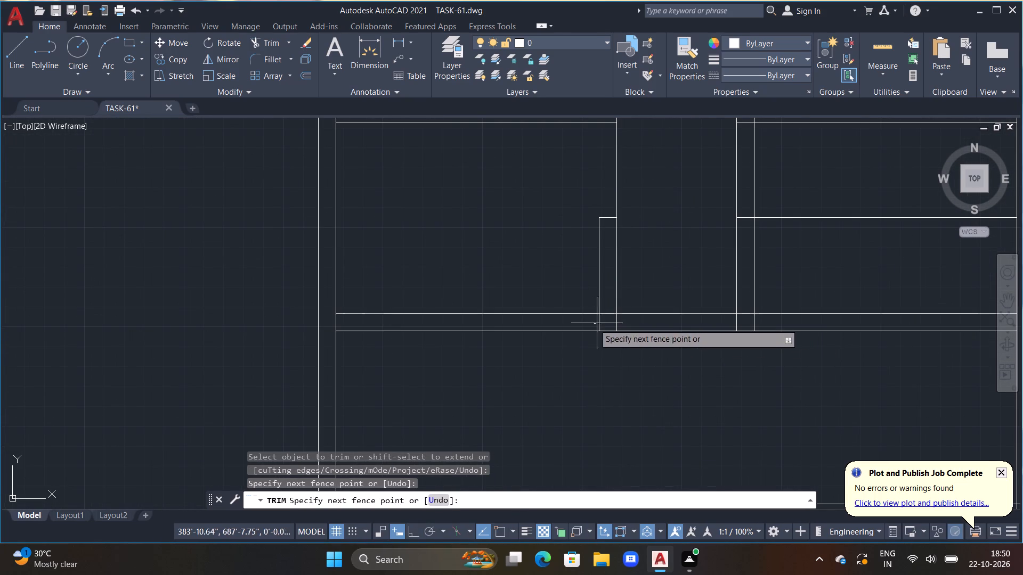
left_click_drag(597, 323, 624, 319)
left_click(609, 314)
scroll(599, 356, "down", 1)
key("Escape")
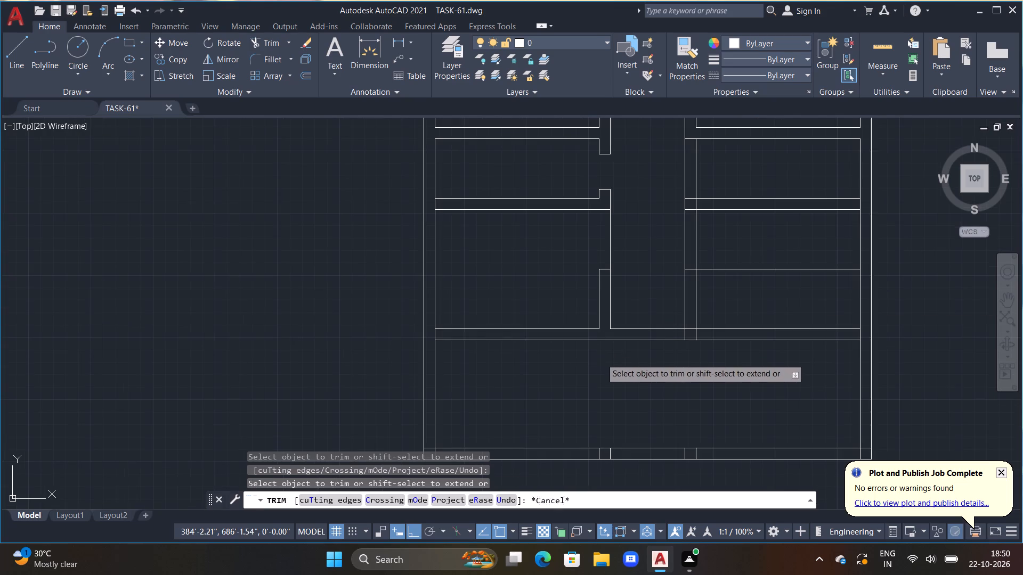
middle_click_drag(602, 359, 581, 355)
key("Escape")
key("Escape")
Erase the third horizontal partition east of the corridor, the offset line below it, and the lowest partition's upper line there.
scroll(581, 355, "down", 1)
middle_click_drag(615, 351, 548, 374)
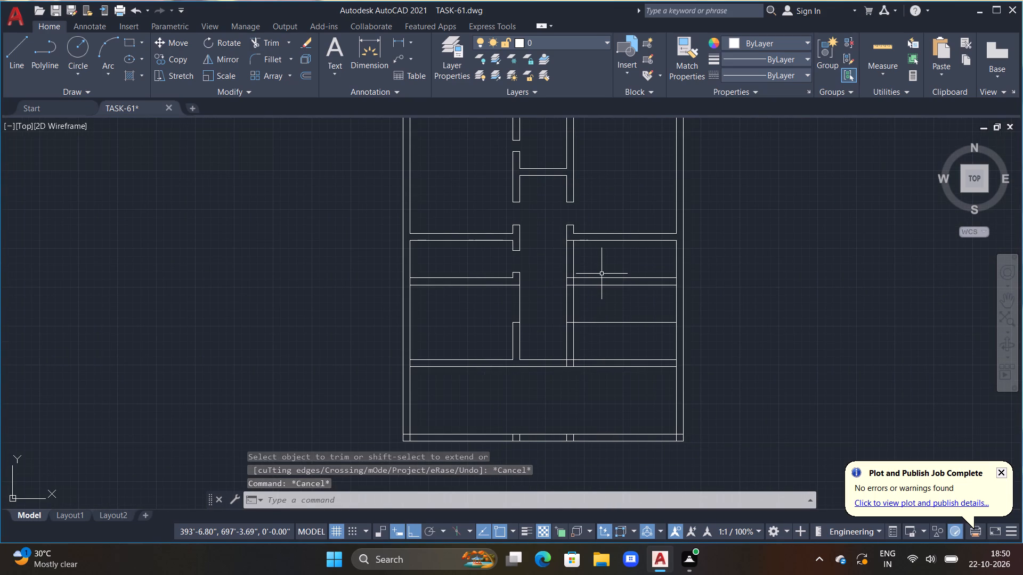
left_click_drag(602, 268, 603, 359)
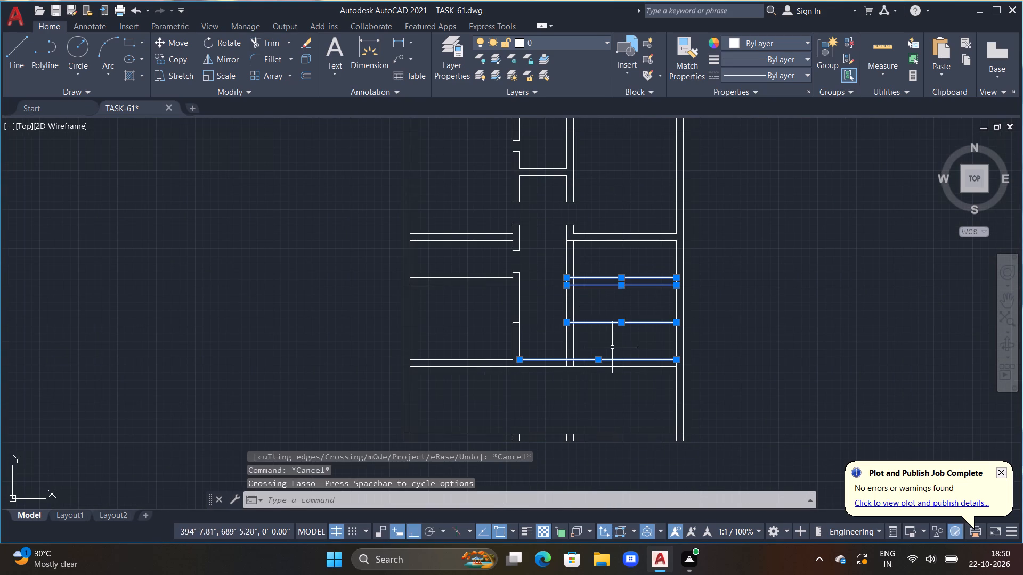
key("Delete")
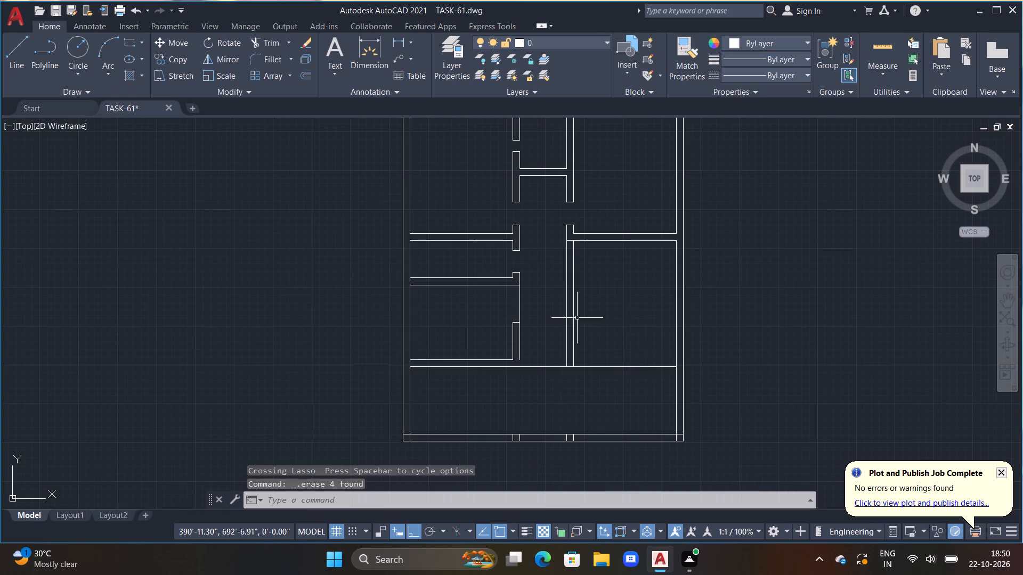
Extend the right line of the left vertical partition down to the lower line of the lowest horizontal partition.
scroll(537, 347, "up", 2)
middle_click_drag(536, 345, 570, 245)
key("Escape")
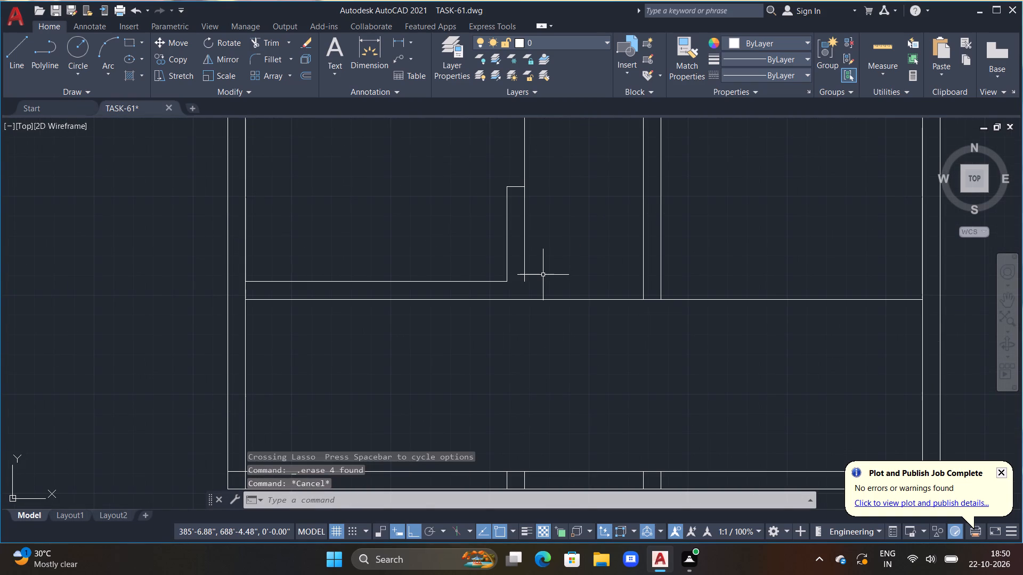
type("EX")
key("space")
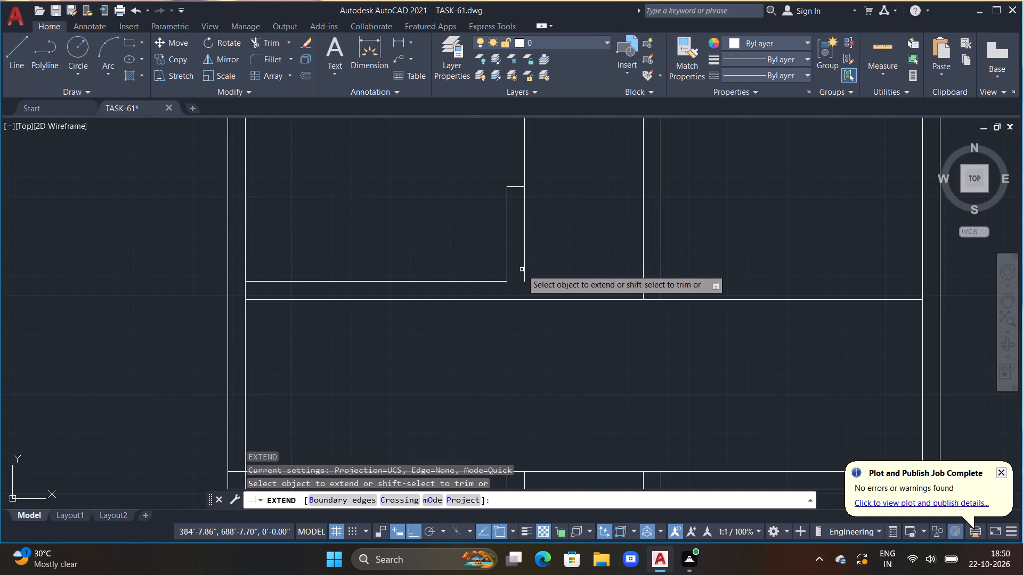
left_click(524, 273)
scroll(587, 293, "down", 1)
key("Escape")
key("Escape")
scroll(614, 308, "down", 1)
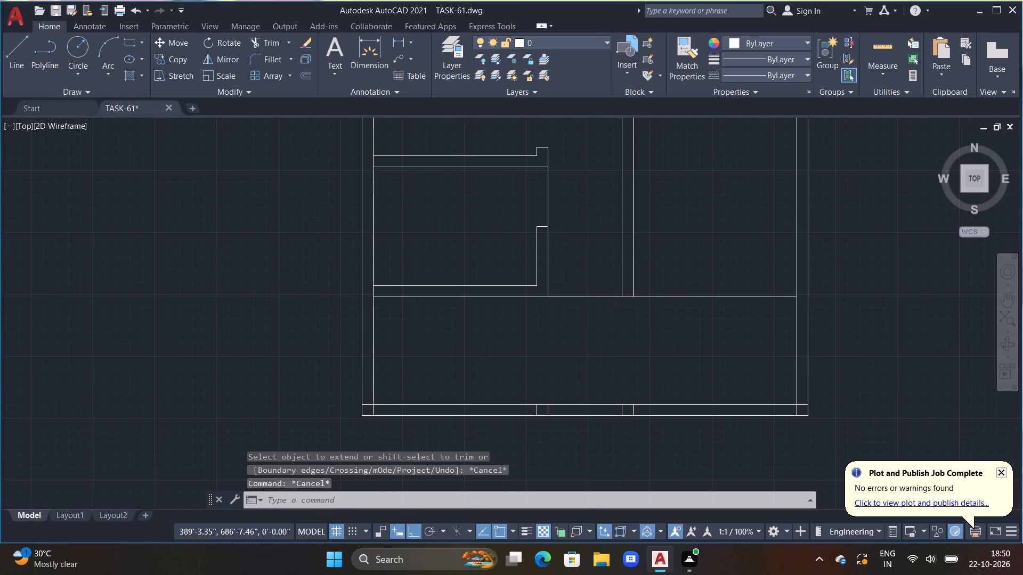
Trim away both lines of the right vertical partition between the second and lowest horizontal partitions.
middle_click_drag(615, 308, 605, 326)
key("t")
key("r")
key("space")
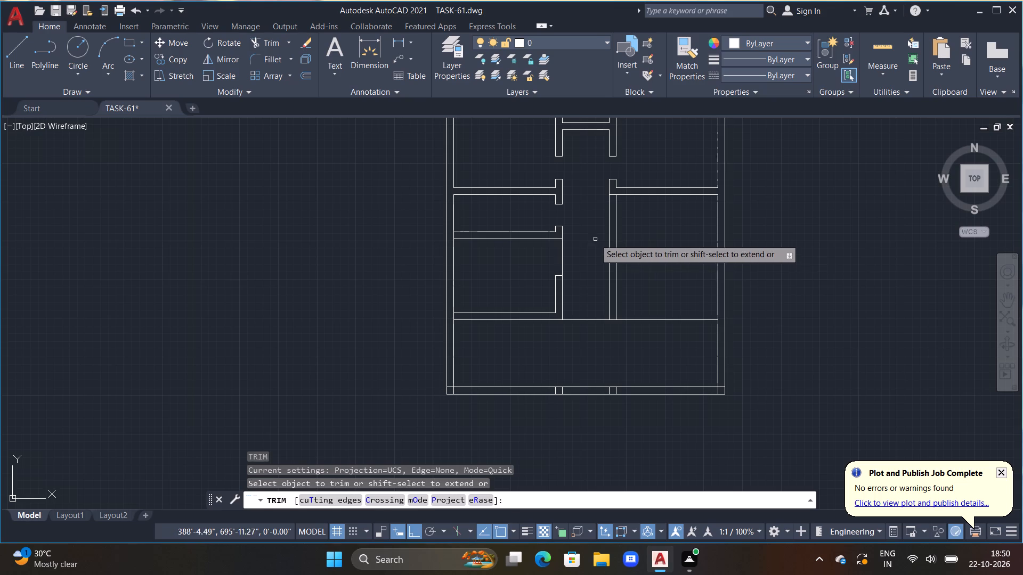
left_click_drag(596, 237, 641, 259)
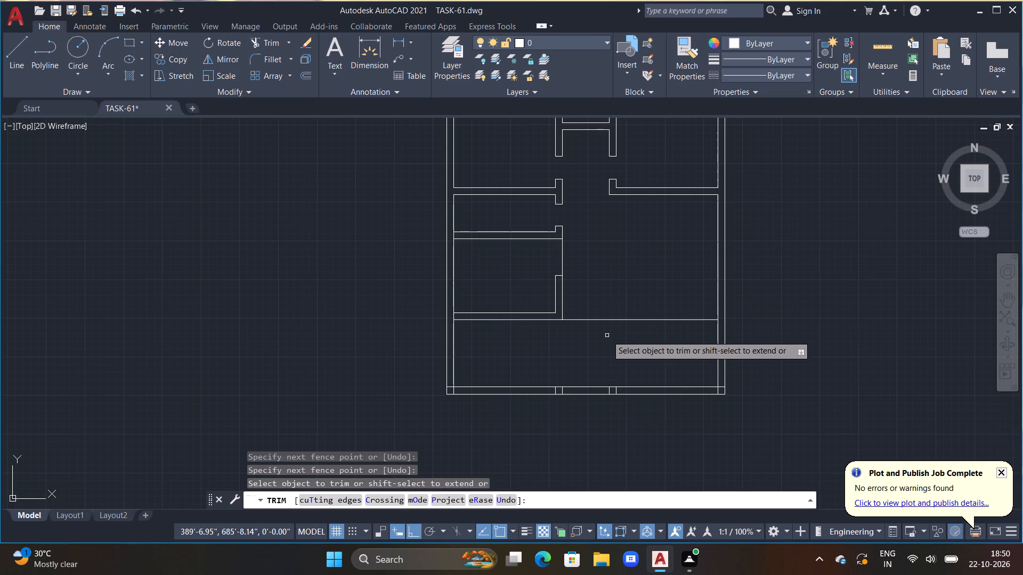
middle_click_drag(607, 335, 583, 300)
scroll(583, 300, "down", 1)
key("Escape")
Offset the lower line of the lowest horizontal partition 9" upward.
scroll(569, 317, "up", 2)
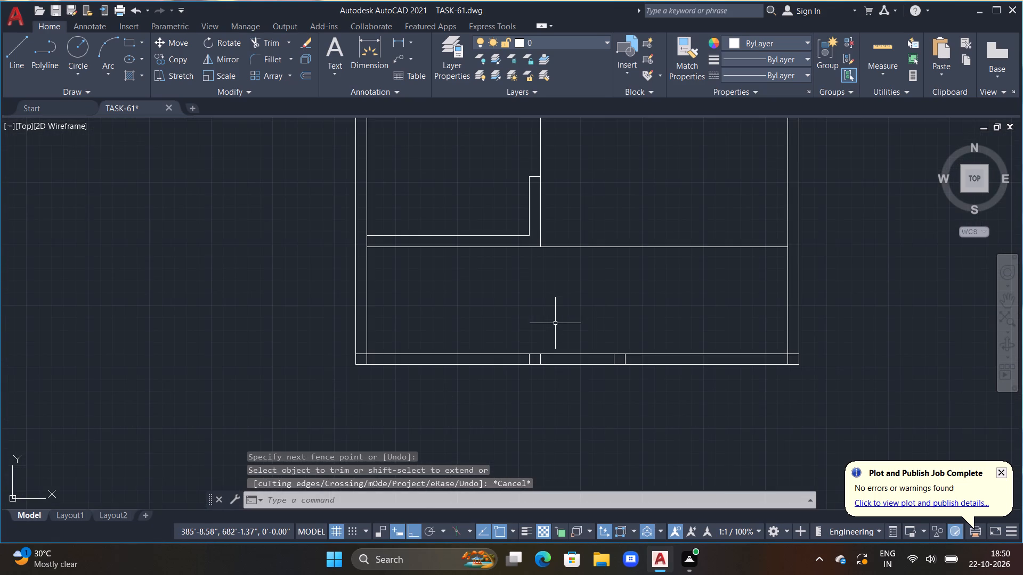
scroll(555, 323, "up", 1)
middle_click_drag(555, 323, 549, 364)
scroll(548, 364, "down", 2)
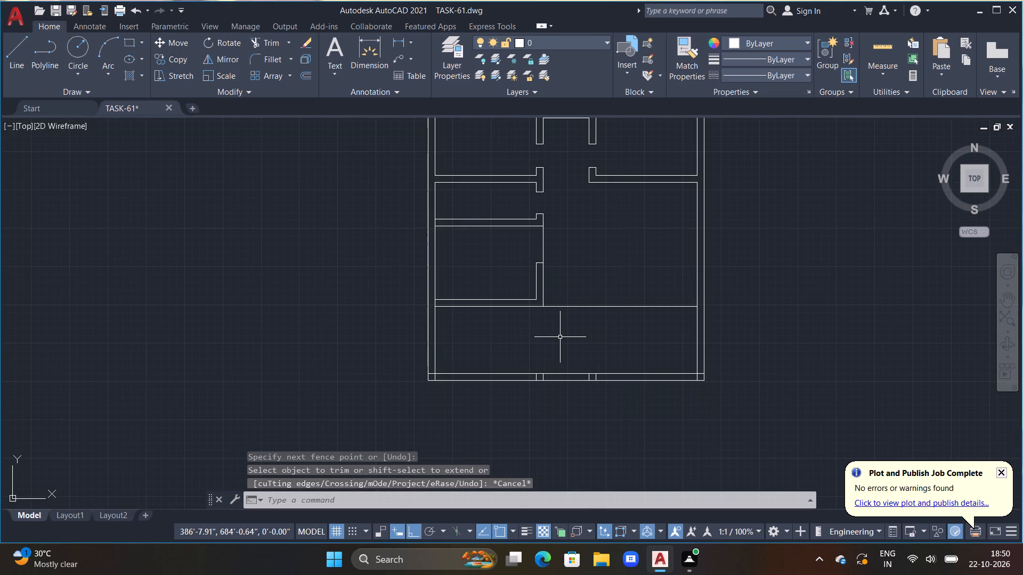
middle_click_drag(560, 339, 551, 409)
middle_click_drag(552, 397, 544, 426)
scroll(544, 412, "up", 1)
key("Escape")
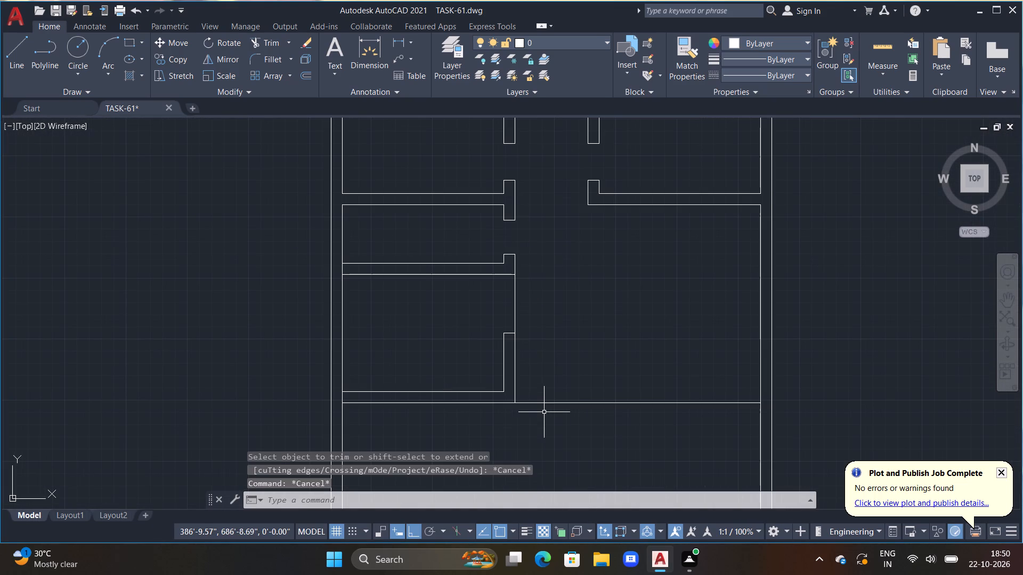
key("Escape")
type("OFF")
key("space")
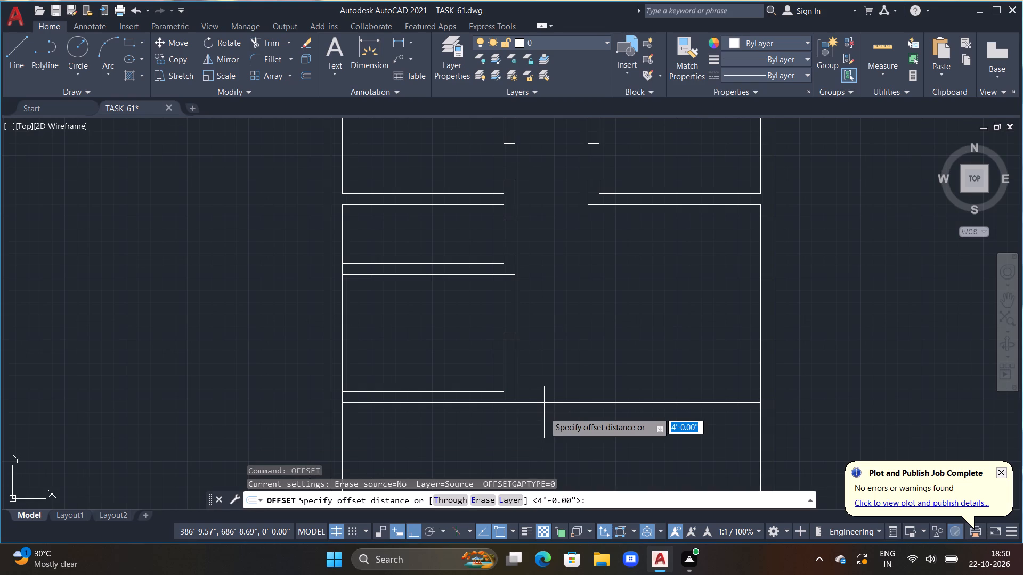
type("9\"")
key("Return")
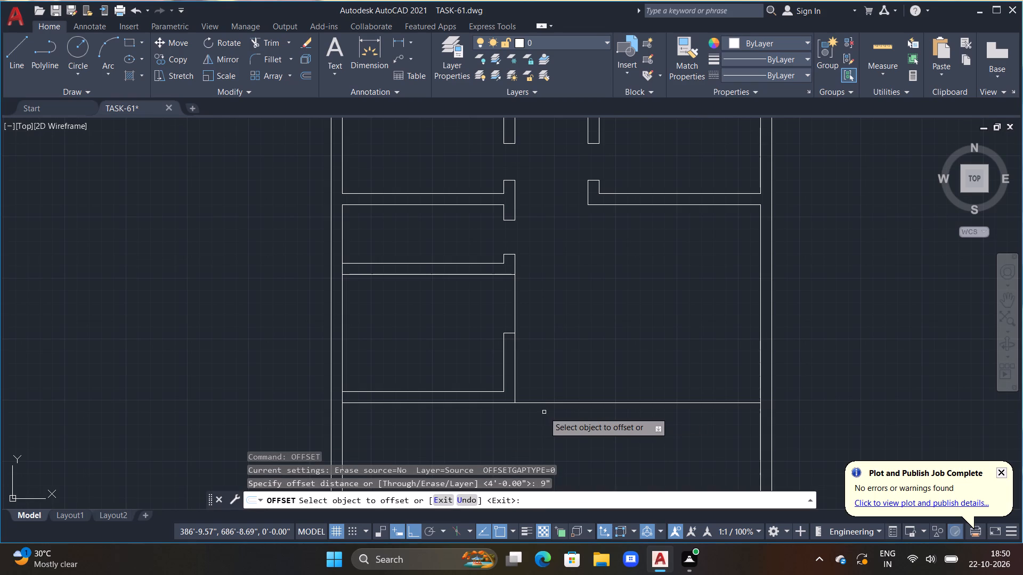
left_click(548, 404)
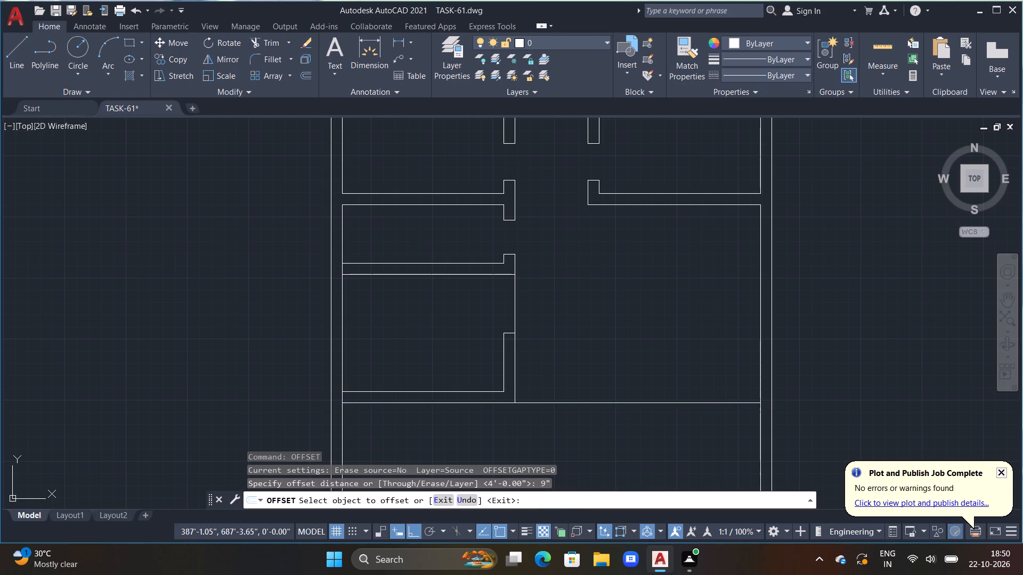
left_click(549, 387)
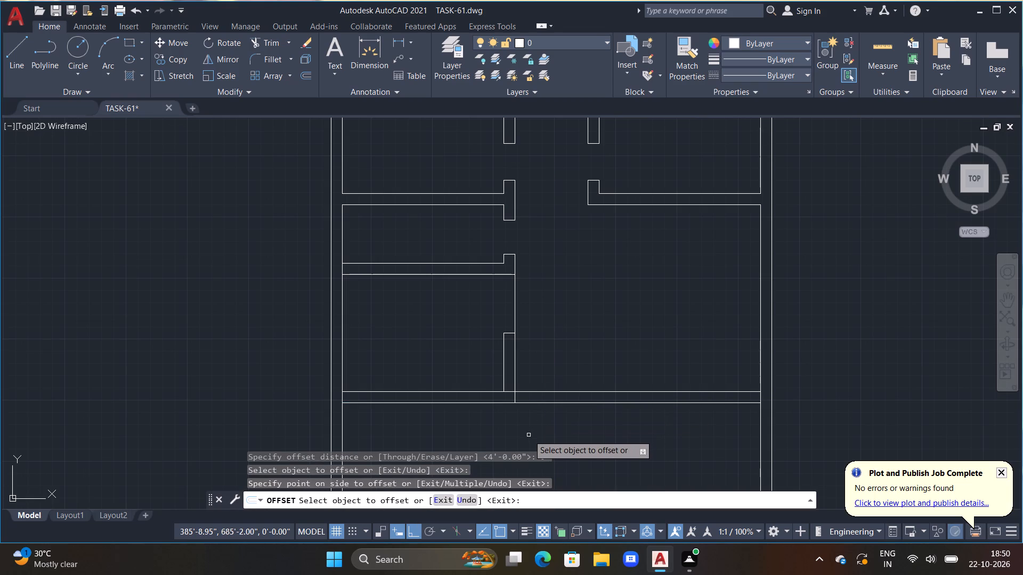
key("Escape")
key("Escape")
Trim the overlapping lines where the left vertical partition meets the rebuilt lowest horizontal partition.
middle_click_drag(549, 330, 565, 254)
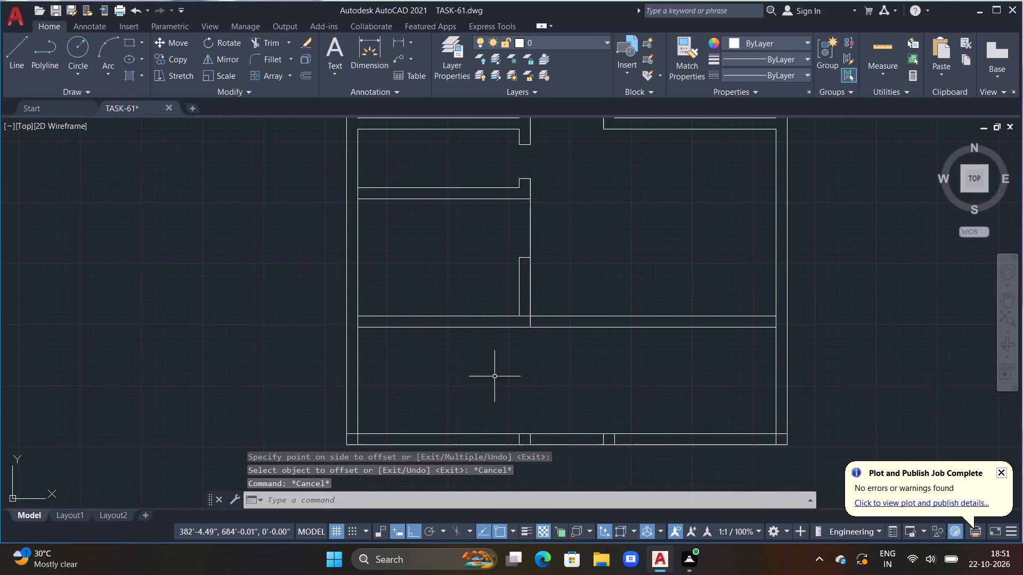
scroll(494, 375, "up", 2)
type("TR")
key("space")
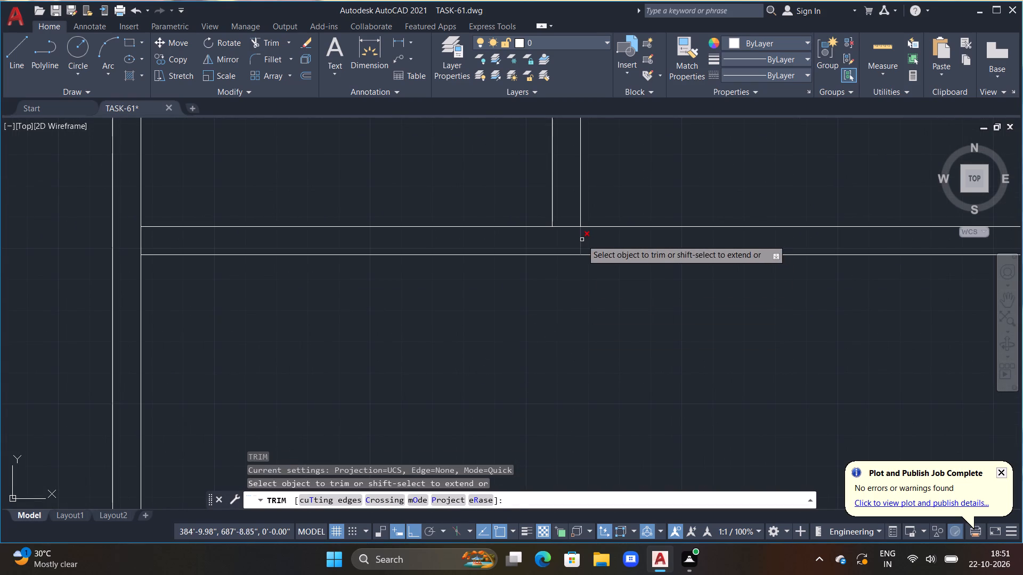
left_click(582, 240)
left_click(569, 227)
scroll(569, 247, "down", 2)
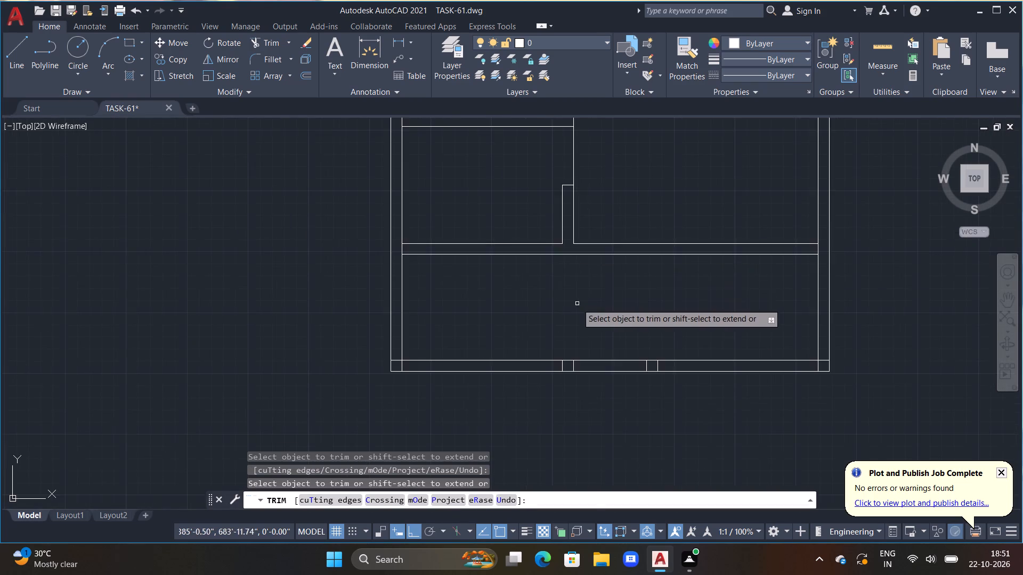
Trim the inner lines of the left and right outer walls where the lowest horizontal partition joins them.
scroll(577, 304, "down", 1)
scroll(535, 292, "up", 1)
scroll(437, 268, "up", 3)
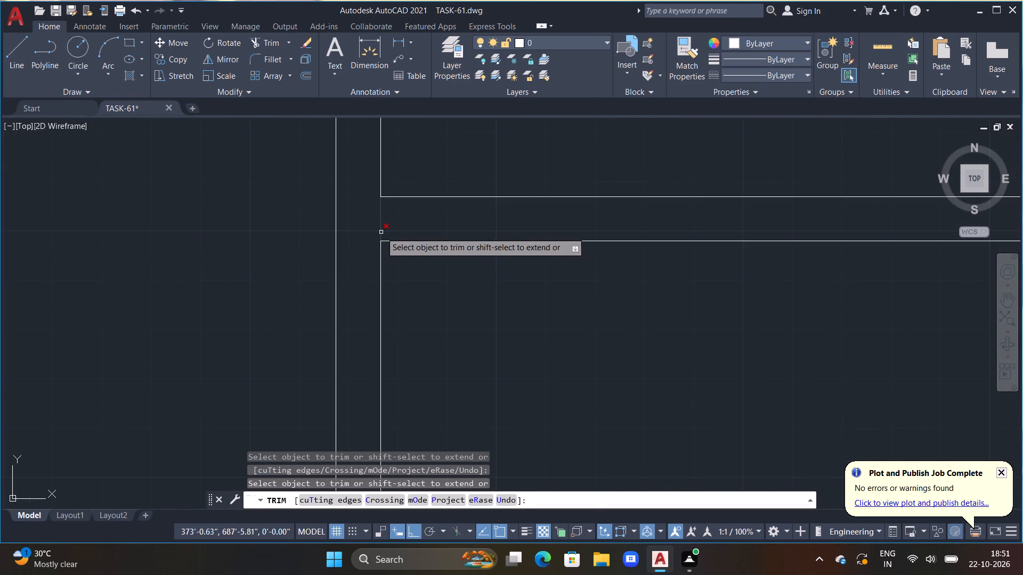
left_click(381, 232)
scroll(393, 253, "down", 5)
scroll(646, 301, "up", 2)
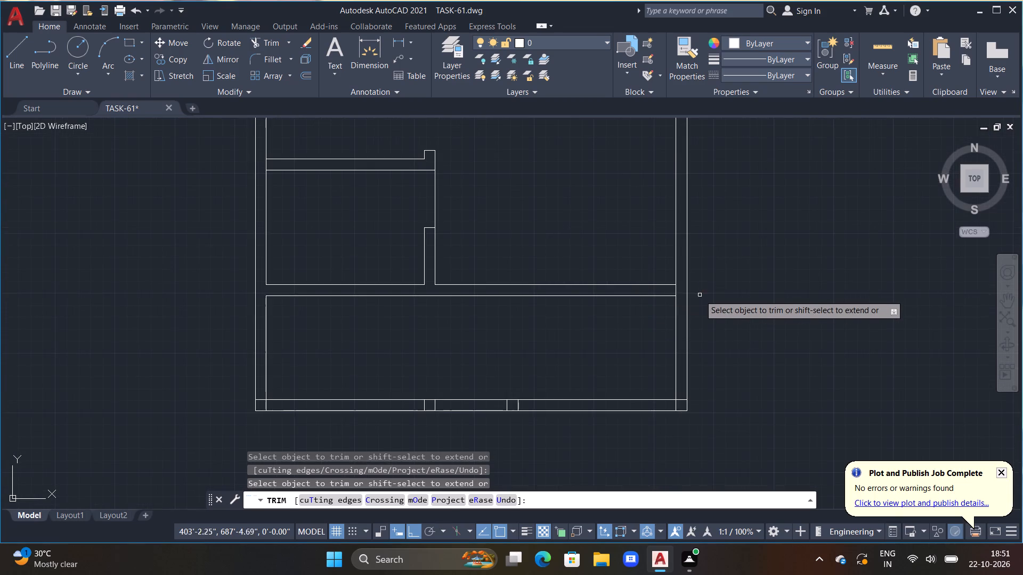
scroll(681, 291, "up", 3)
left_click(654, 282)
scroll(654, 284, "down", 4)
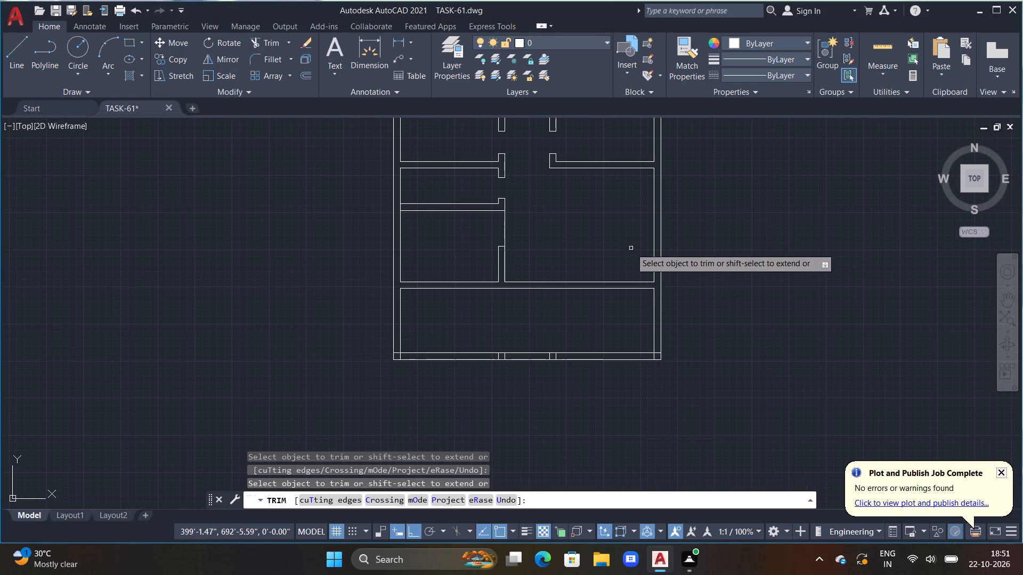
middle_click_drag(531, 319, 511, 332)
key("Escape")
key("Escape")
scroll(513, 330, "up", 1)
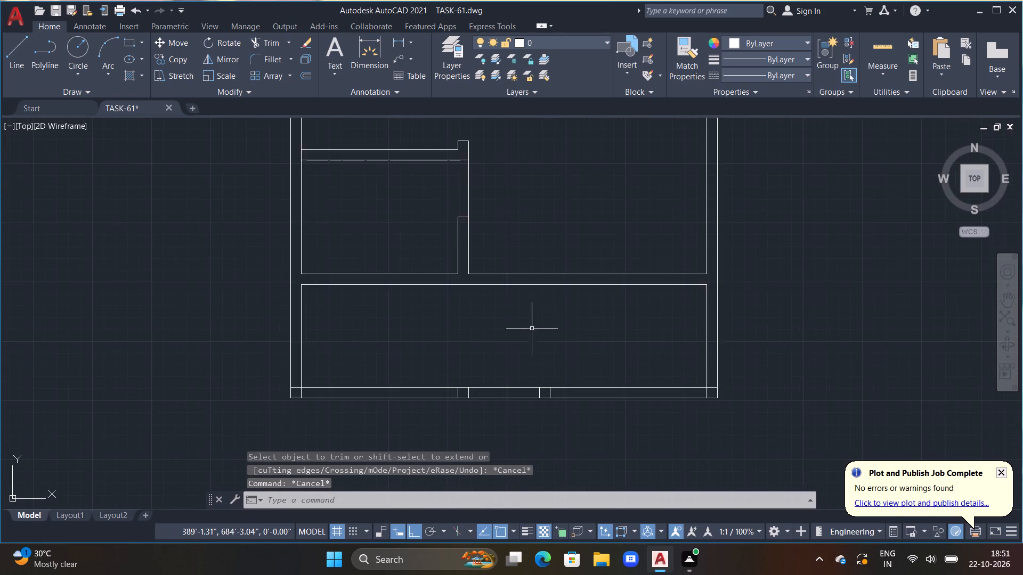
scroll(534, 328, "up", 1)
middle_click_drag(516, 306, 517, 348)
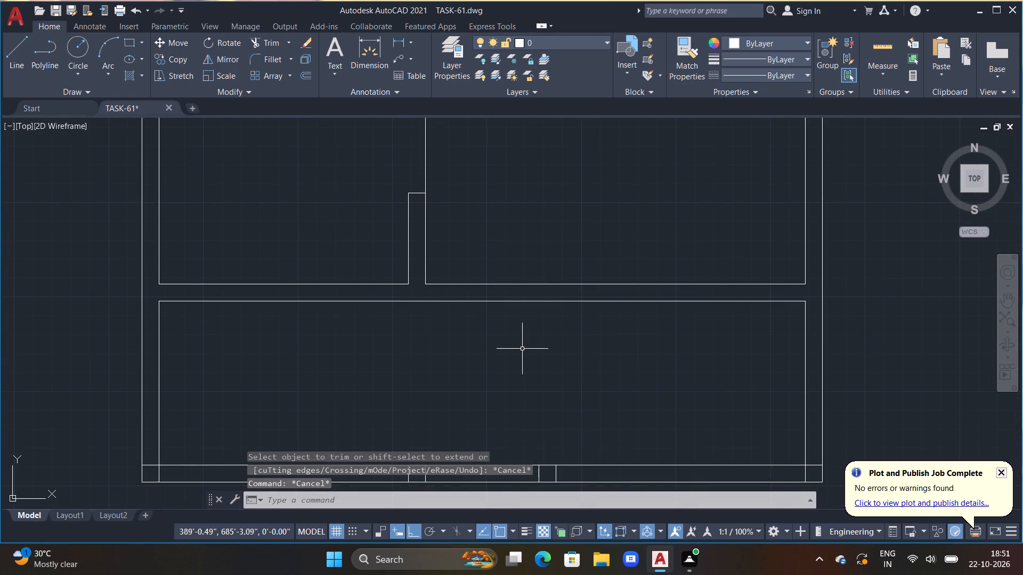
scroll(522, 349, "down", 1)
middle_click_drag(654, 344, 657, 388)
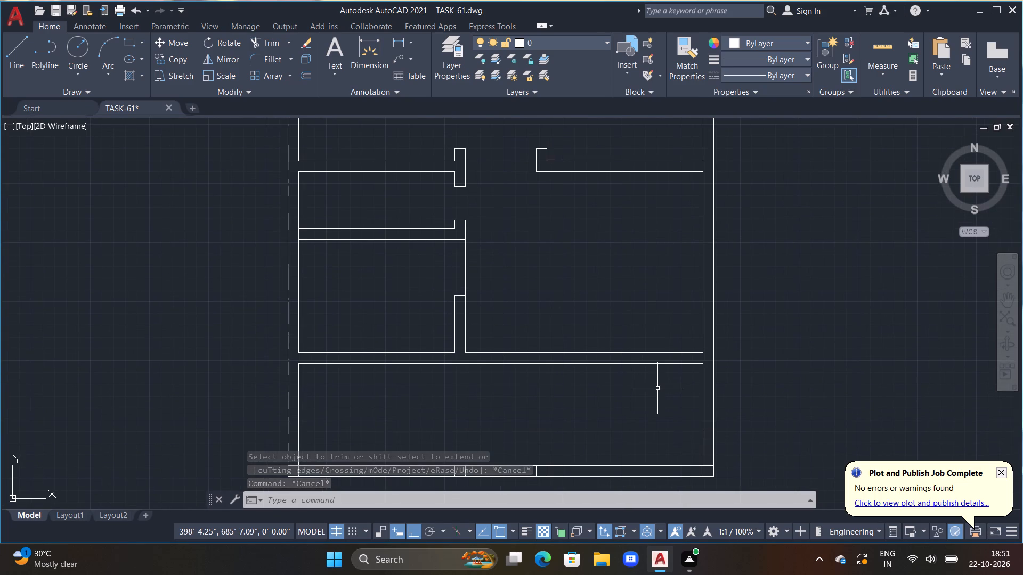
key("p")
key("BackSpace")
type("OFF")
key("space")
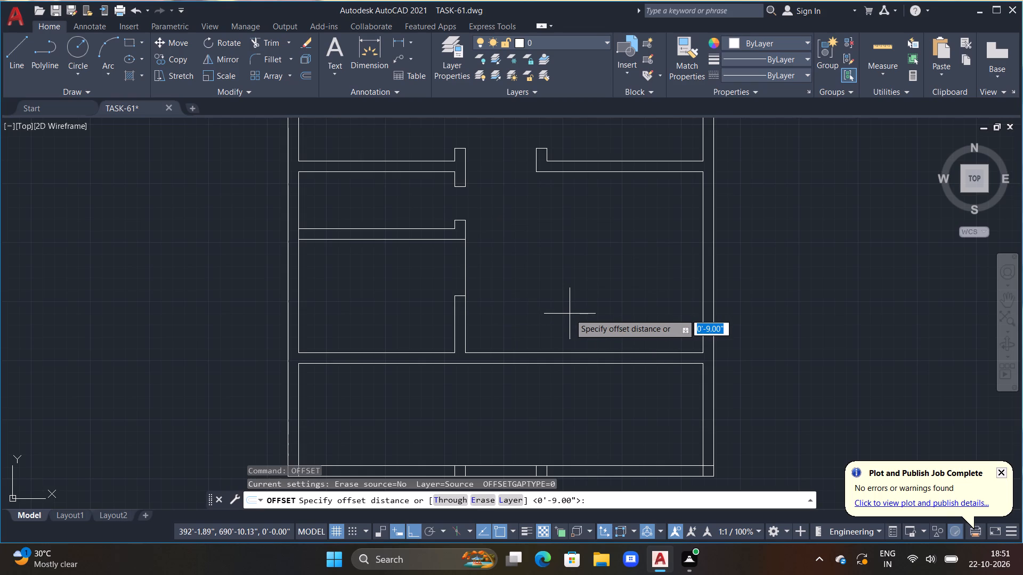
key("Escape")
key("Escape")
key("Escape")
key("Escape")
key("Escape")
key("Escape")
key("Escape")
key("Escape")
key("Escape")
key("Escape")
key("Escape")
Offset the inner line of the right outer wall 4' inward, in the large room above the lowest horizontal partition.
type("OFF")
key("space")
type("4'")
key("Return")
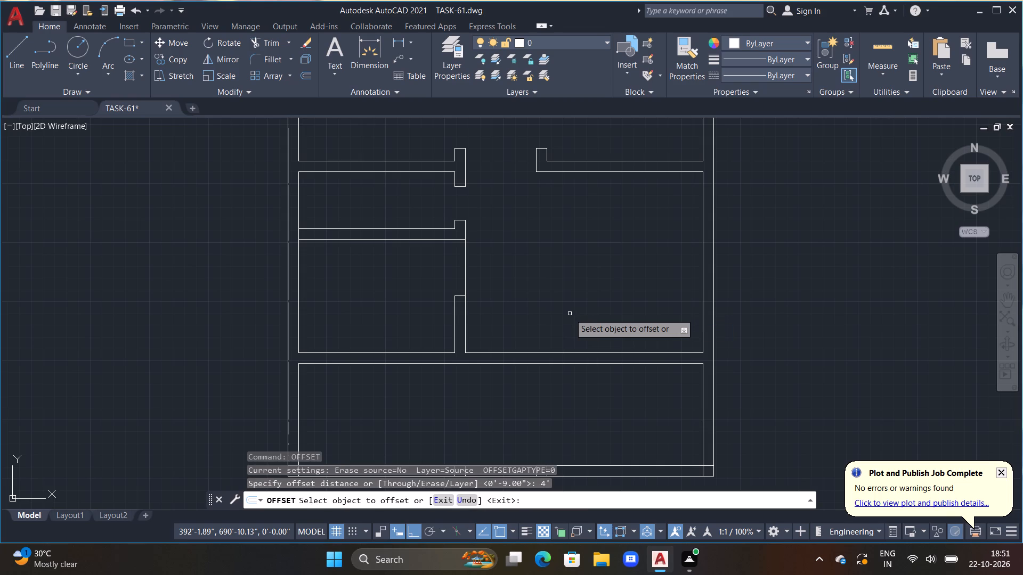
left_click(702, 321)
left_click(669, 314)
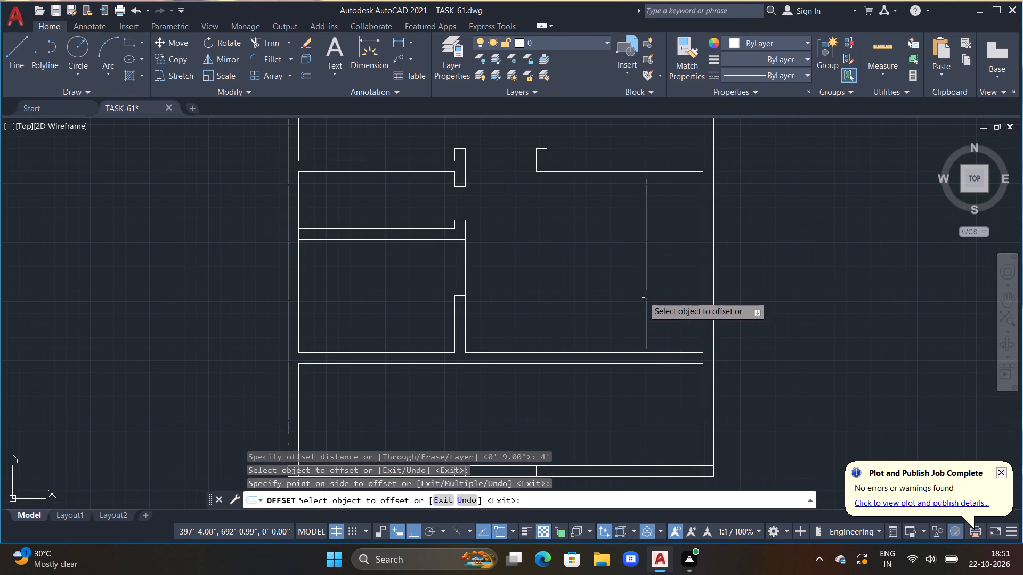
Offset the new vertical line 4.5" to the left to form a thin partition in the large right-hand room.
left_click(647, 296)
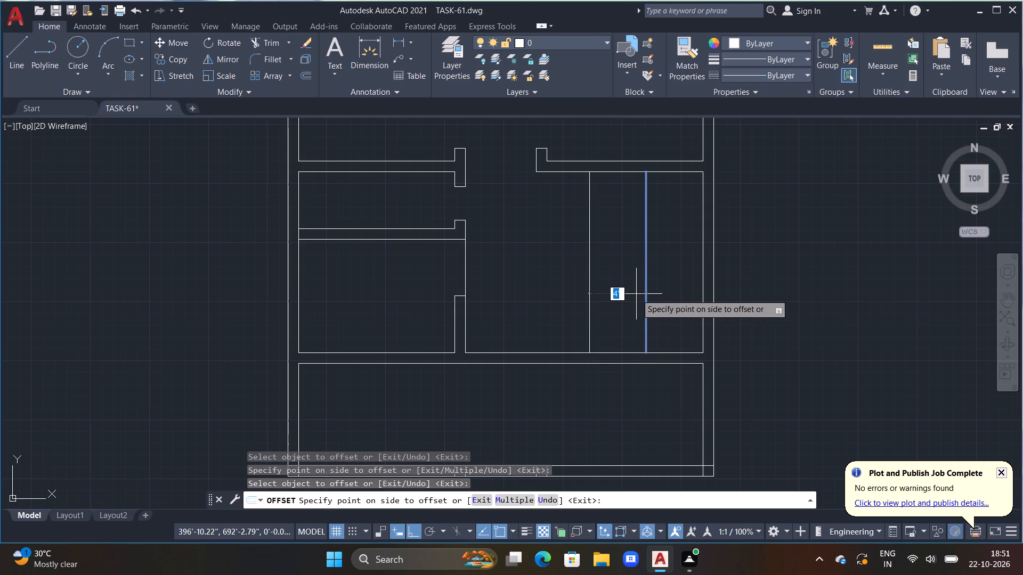
type("4.5\"")
key("Return")
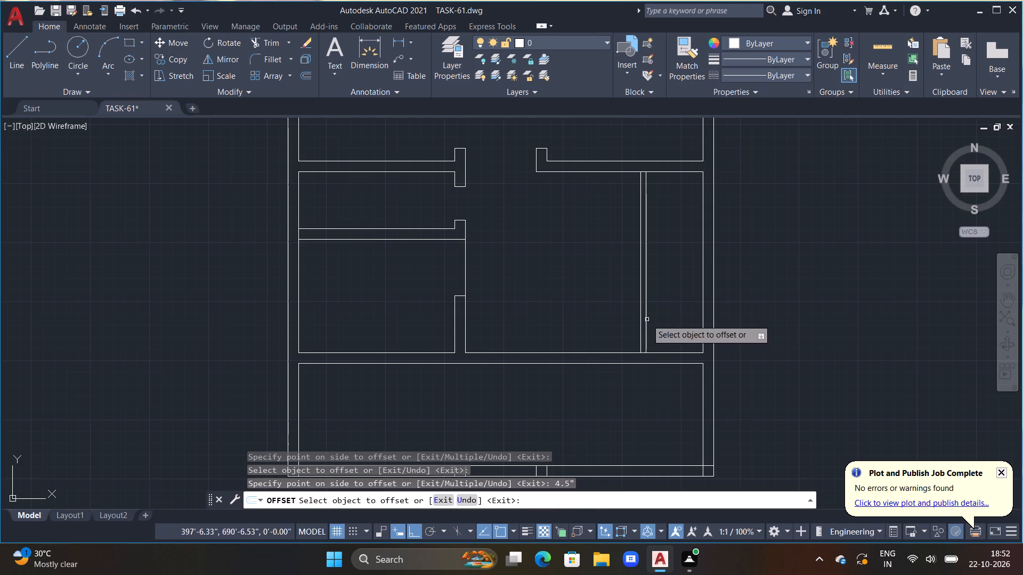
Offset the lowest horizontal partition's upper line 6' upward in the large right-hand room, and offset the result 4.5" upward as a thin partition.
left_click(661, 353)
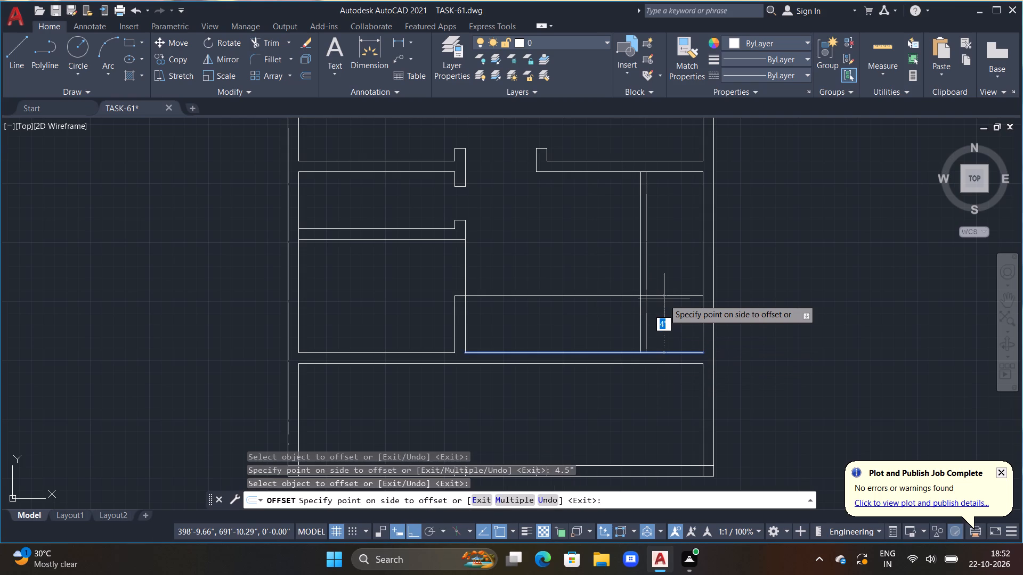
type("6'")
key("Return")
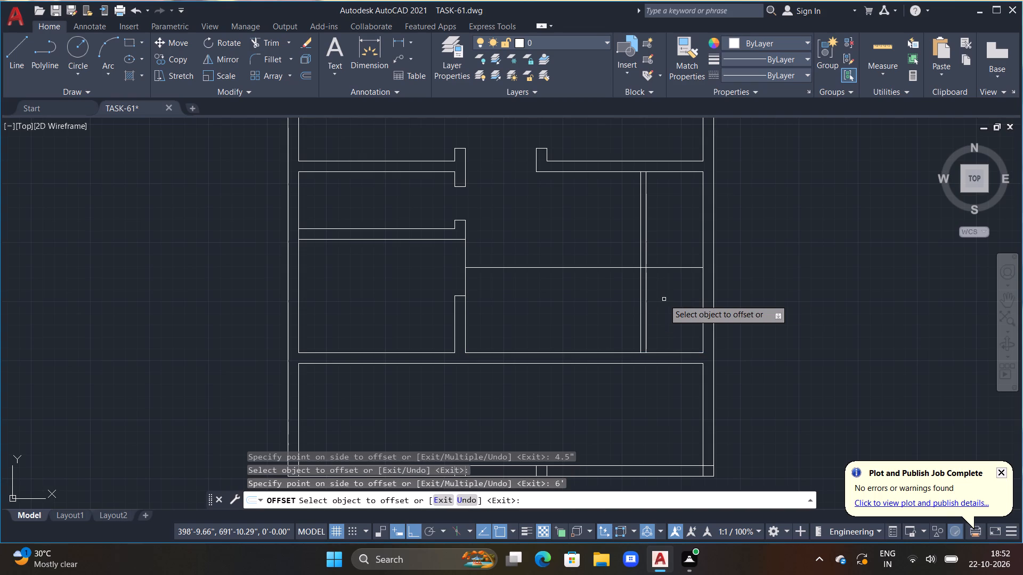
left_click(668, 267)
type("4.5")
key("shift+quotedbl")
key("Return")
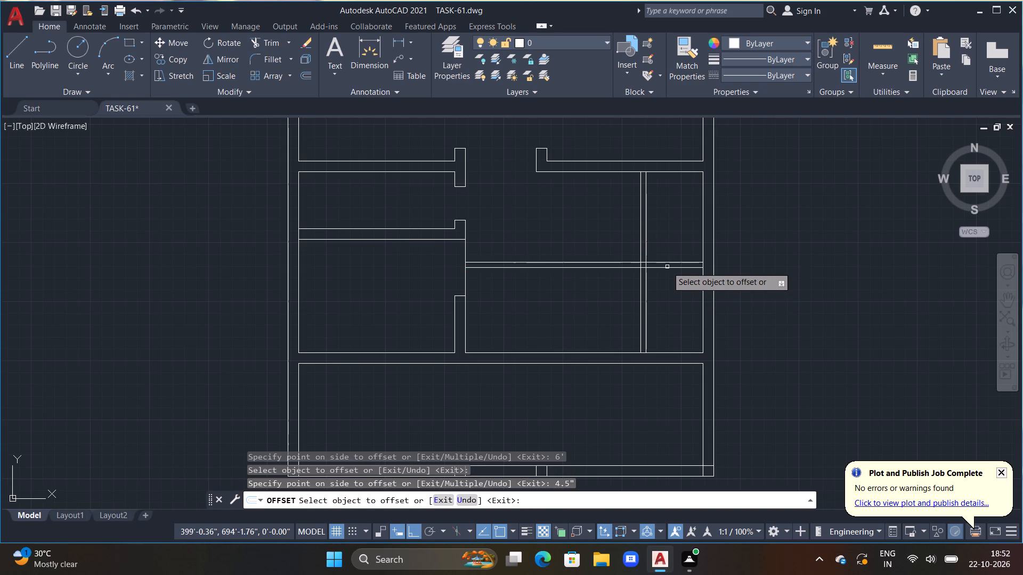
key("Escape")
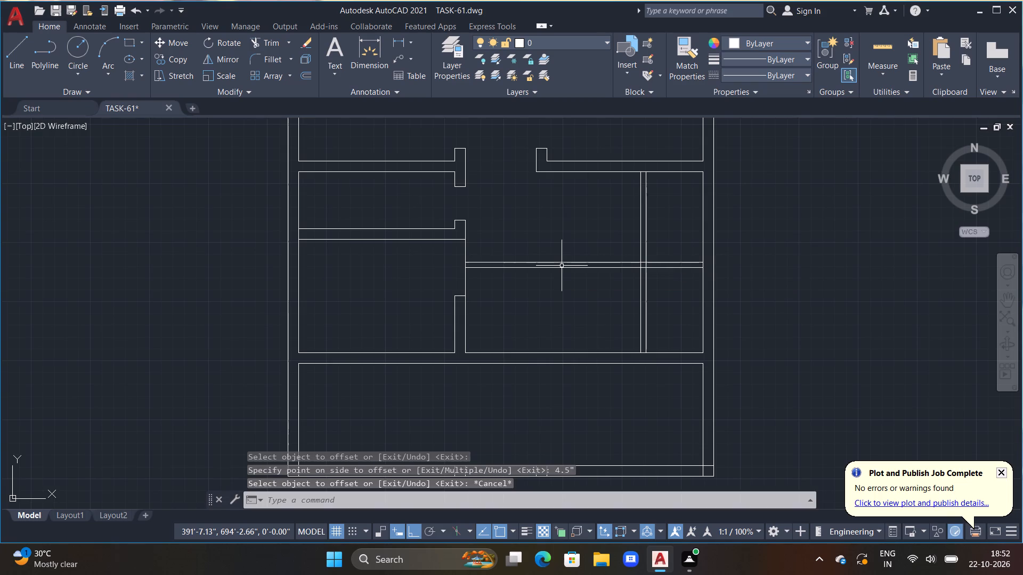
Trim the thin horizontal and vertical partitions beyond their crossing, leaving a small enclosed room in the lower-right corner of the large room.
type("TR")
key("space")
left_click_drag(559, 256, 540, 304)
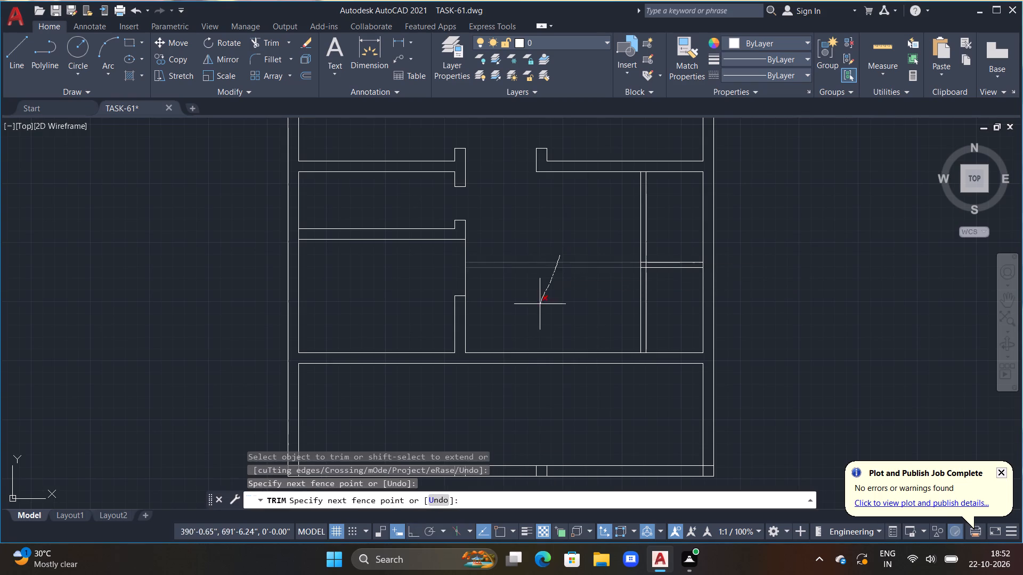
left_click_drag(540, 304, 539, 304)
left_click_drag(572, 248, 657, 218)
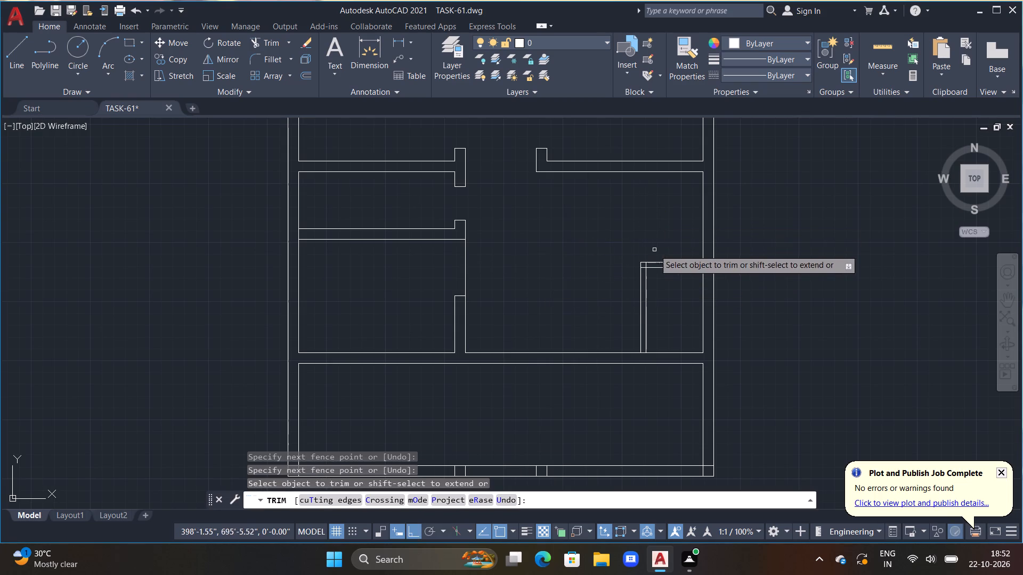
Trim the overlapping lines at the small corner room's partition corner and where its thin partitions meet the lowest partition and right outer wall.
scroll(664, 316, "up", 3)
middle_click_drag(671, 293, 640, 202)
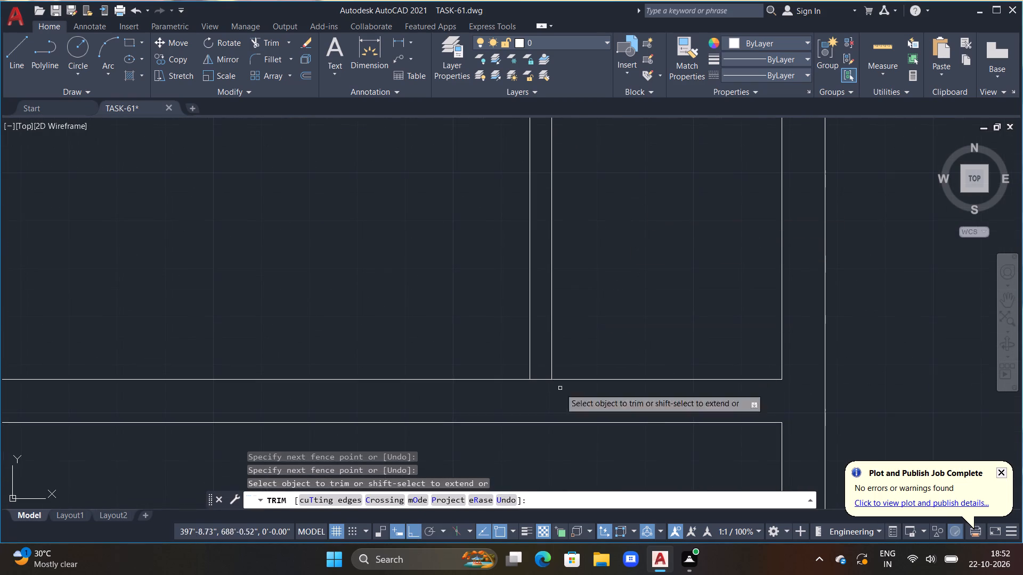
double_click(542, 379)
scroll(571, 338, "down", 3)
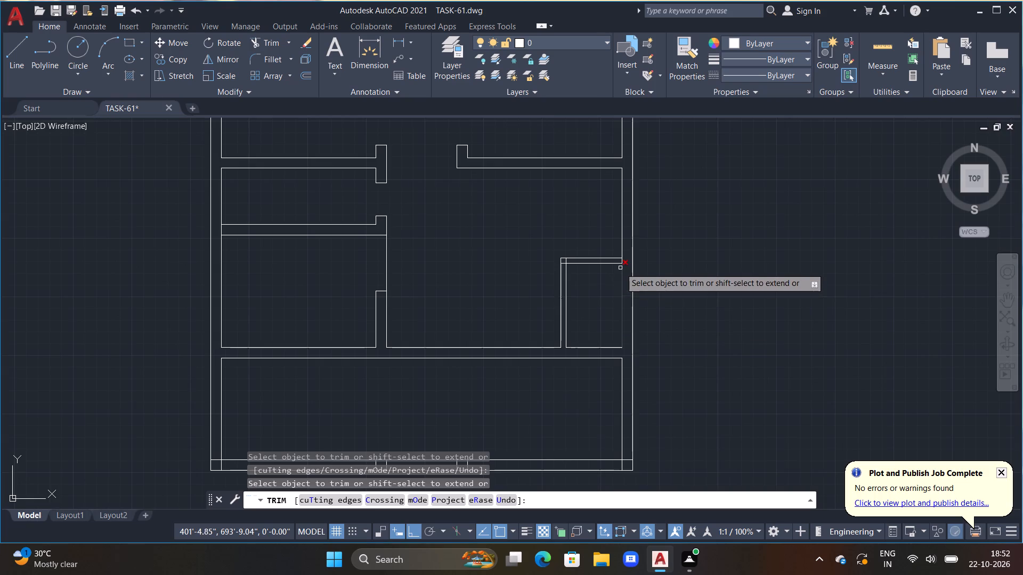
middle_click_drag(622, 267, 605, 326)
scroll(605, 320, "up", 2)
left_click(603, 317)
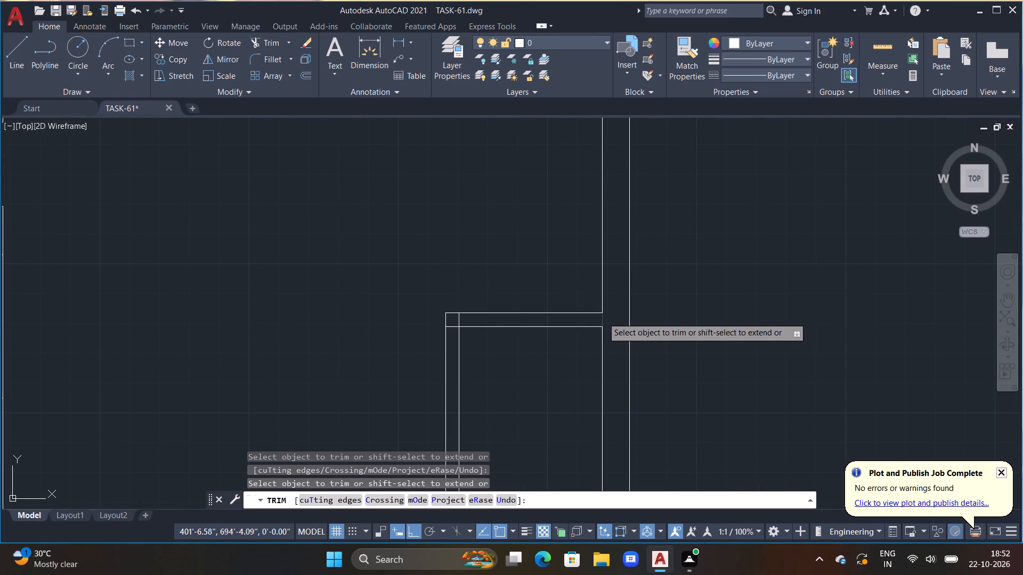
left_click(452, 327)
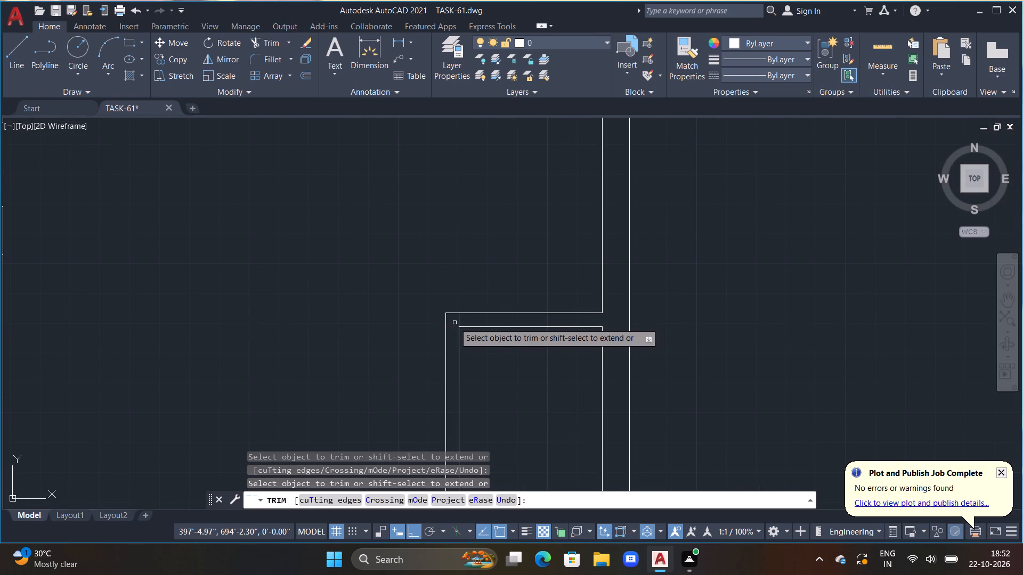
left_click(459, 320)
key("Escape")
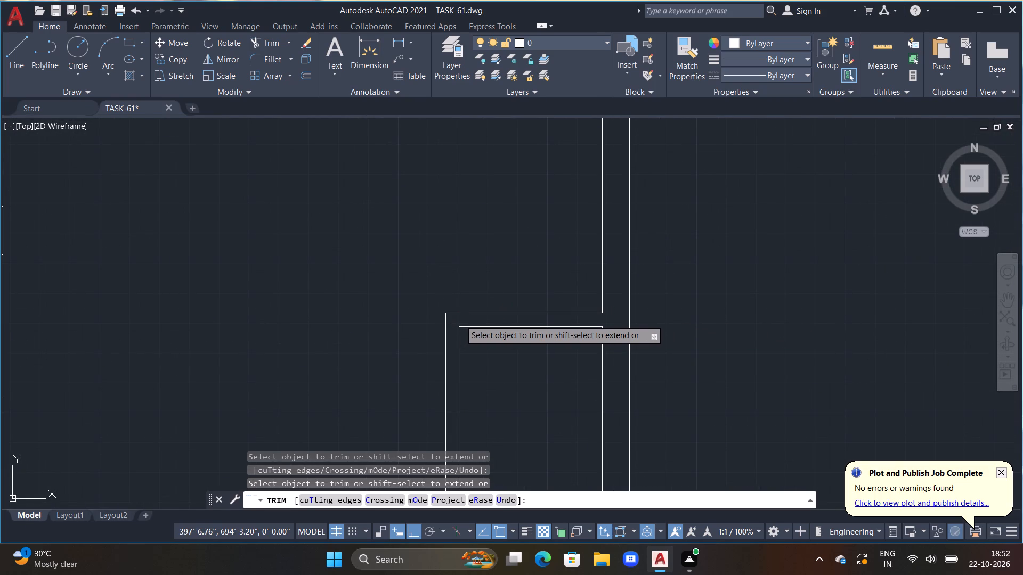
key("Escape")
Draw a short vertical line across the small corner room's top partition, near its left corner.
scroll(504, 349, "up", 1)
key("Escape")
middle_click_drag(507, 349, 514, 356)
scroll(514, 356, "up", 1)
key("Escape")
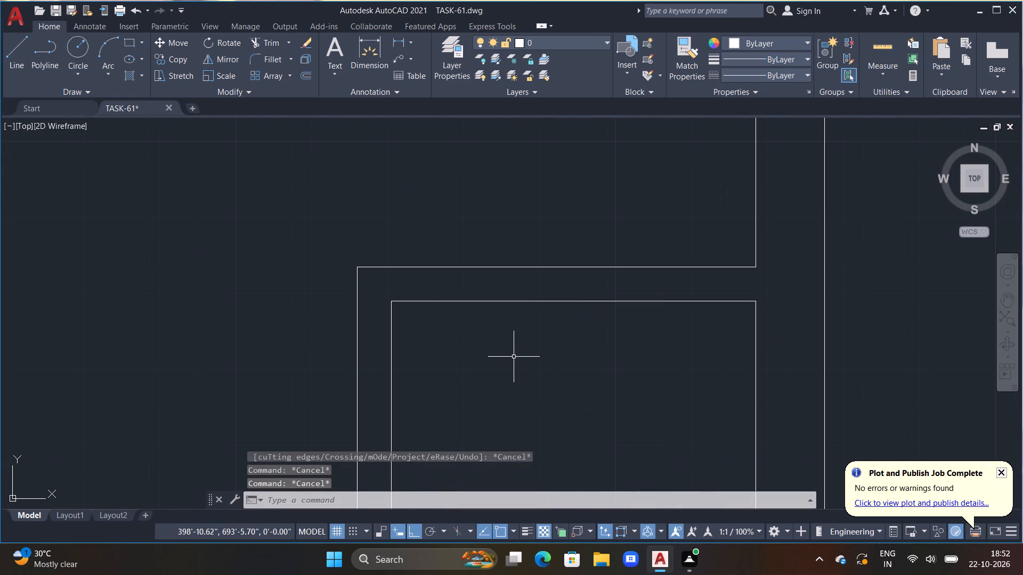
type("L")
key("space")
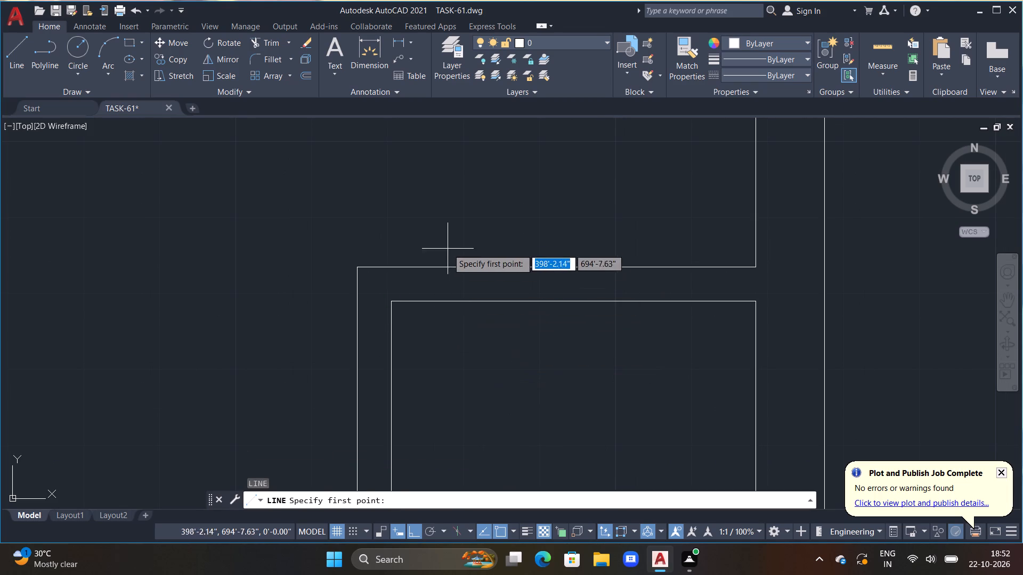
left_click(444, 232)
left_click(436, 338)
key("Escape")
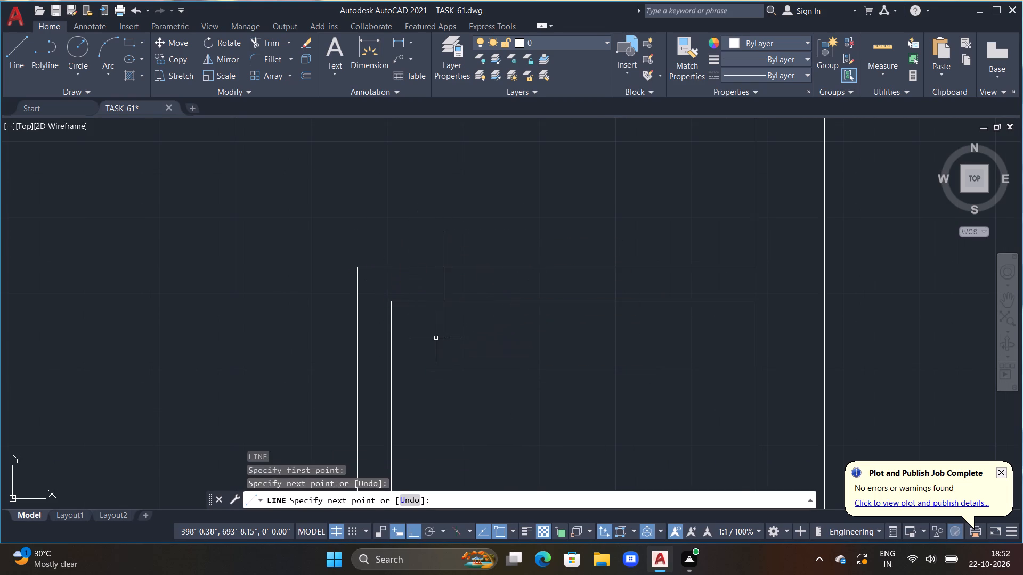
Offset the short vertical line 2'6" to the right to mark the small corner room's door width.
type("OFF")
key("space")
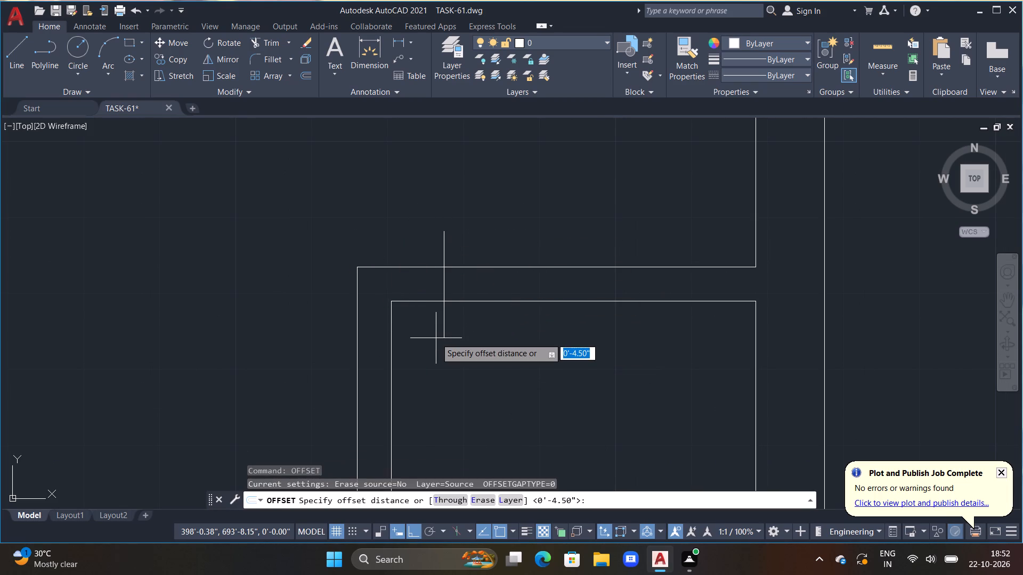
type("2'6")
key("shift+quotedbl")
key("Return")
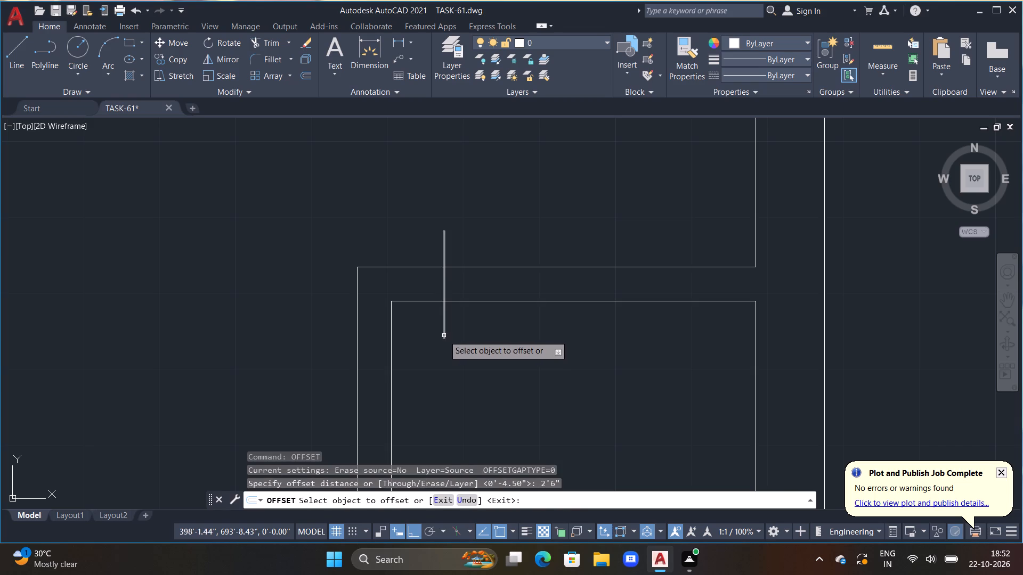
left_click(444, 335)
left_click(542, 349)
key("Escape")
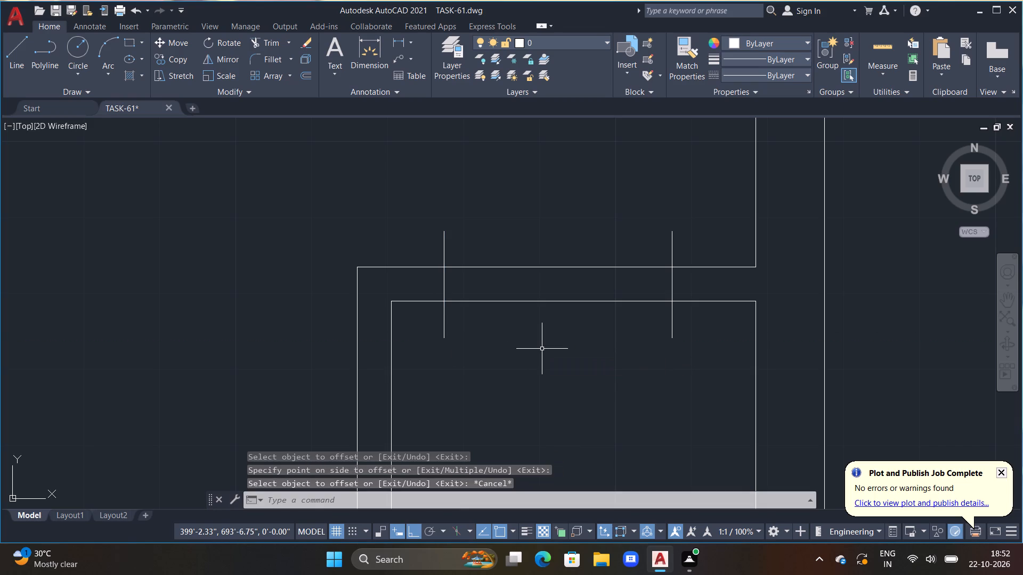
Trim the partition between the two door lines and their protruding ends to open the doorway in the small corner room's top partition.
type("TR")
key("space")
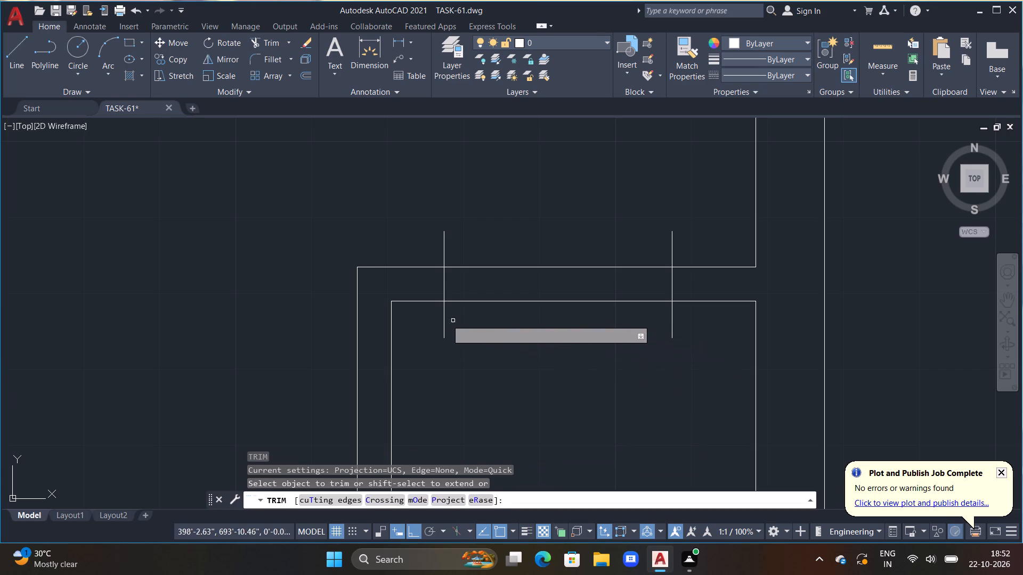
left_click_drag(424, 315, 521, 222)
left_click_drag(436, 239, 530, 246)
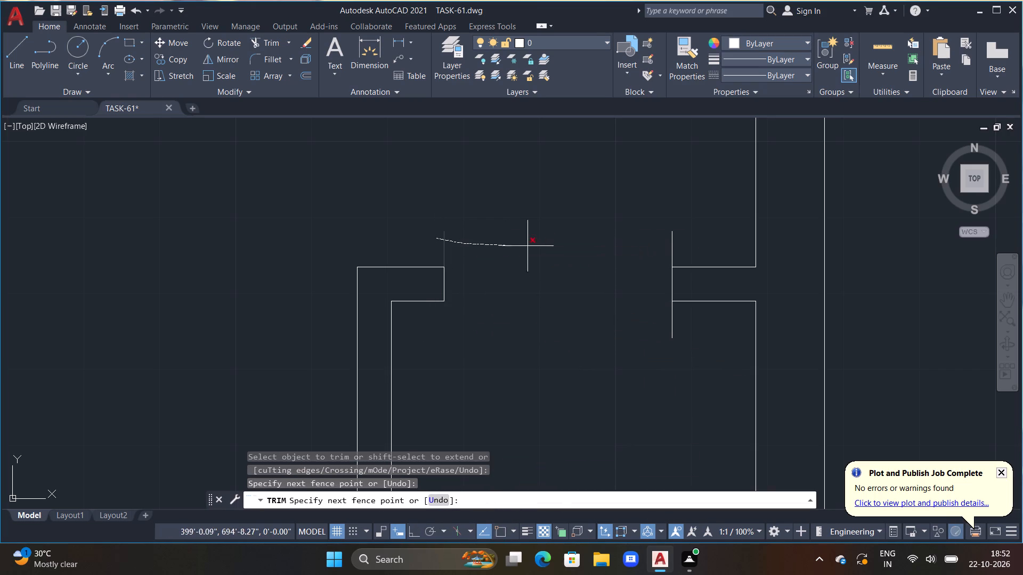
left_click_drag(530, 246, 681, 327)
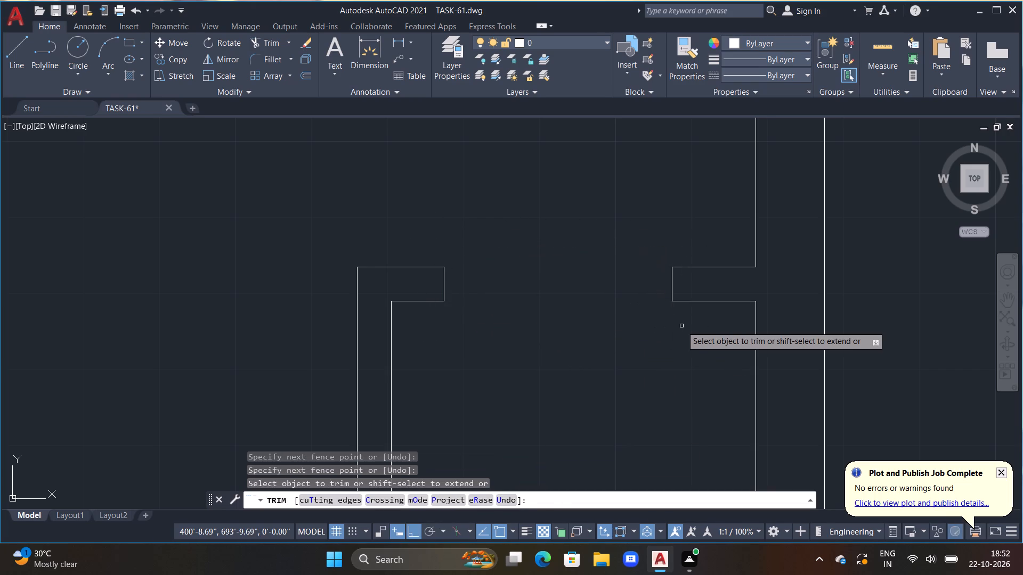
scroll(681, 327, "down", 2)
scroll(674, 374, "down", 1)
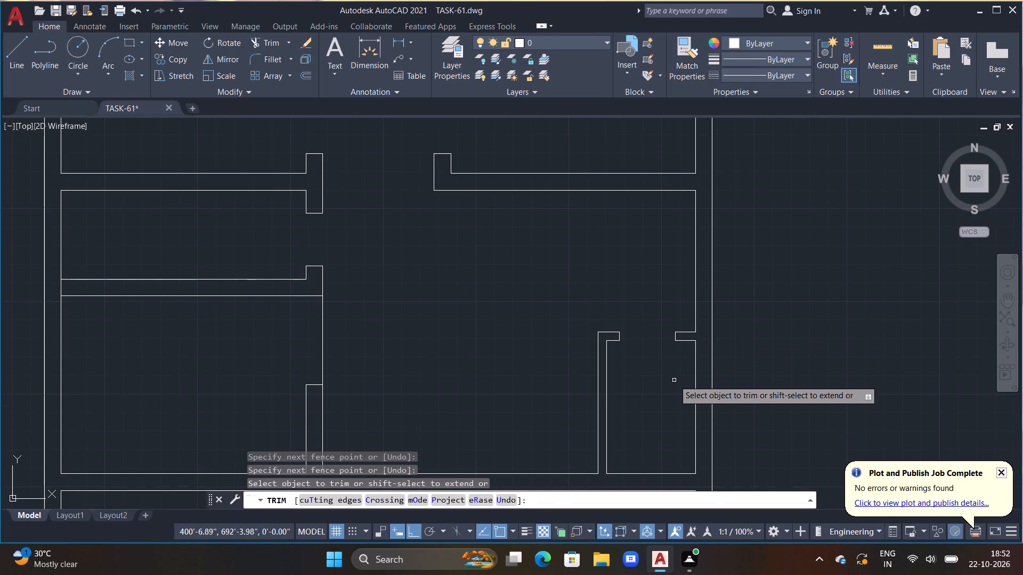
middle_click_drag(667, 387, 677, 285)
middle_click_drag(509, 302, 544, 310)
key("Escape")
key("Escape")
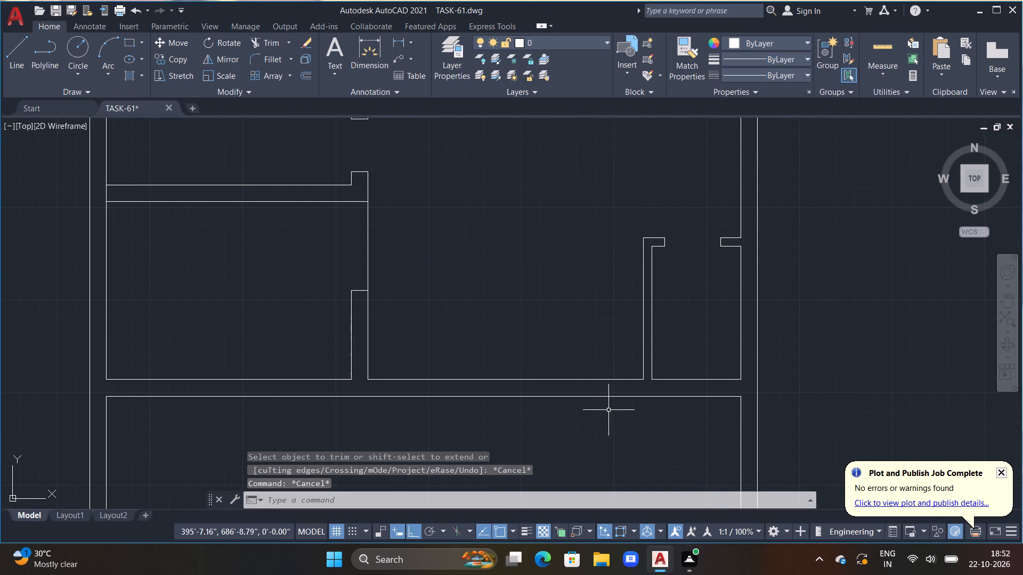
key("Escape")
Draw a short vertical line across the lowest horizontal partition below the large room, a little right of the left vertical partition.
middle_click_drag(515, 322, 595, 269)
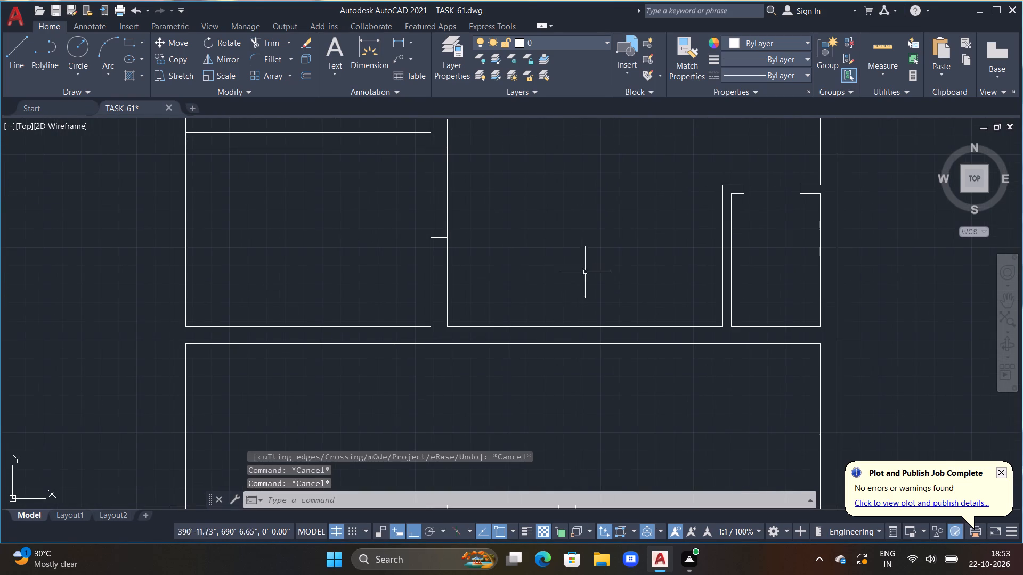
key("Escape")
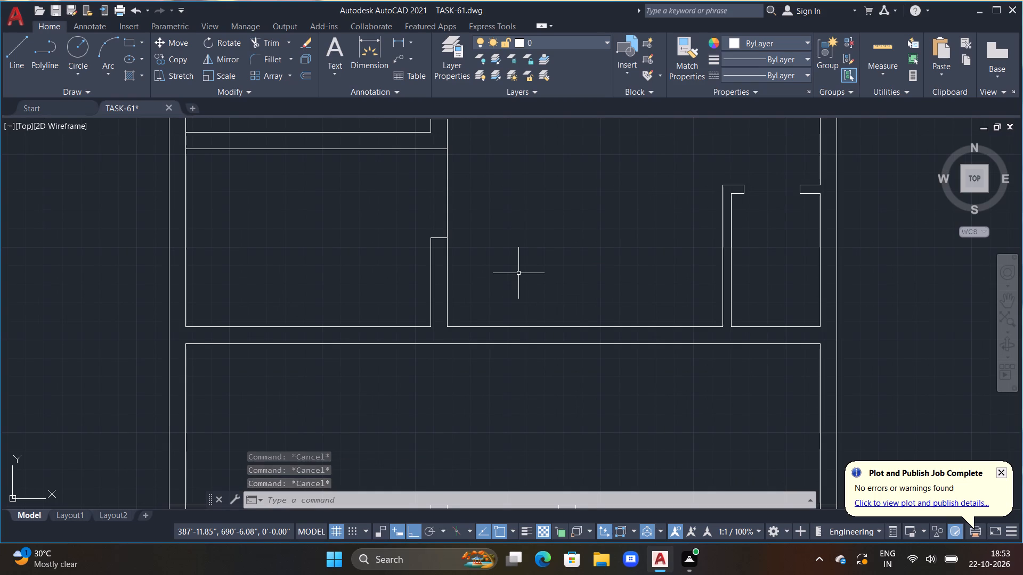
type("L")
key("space")
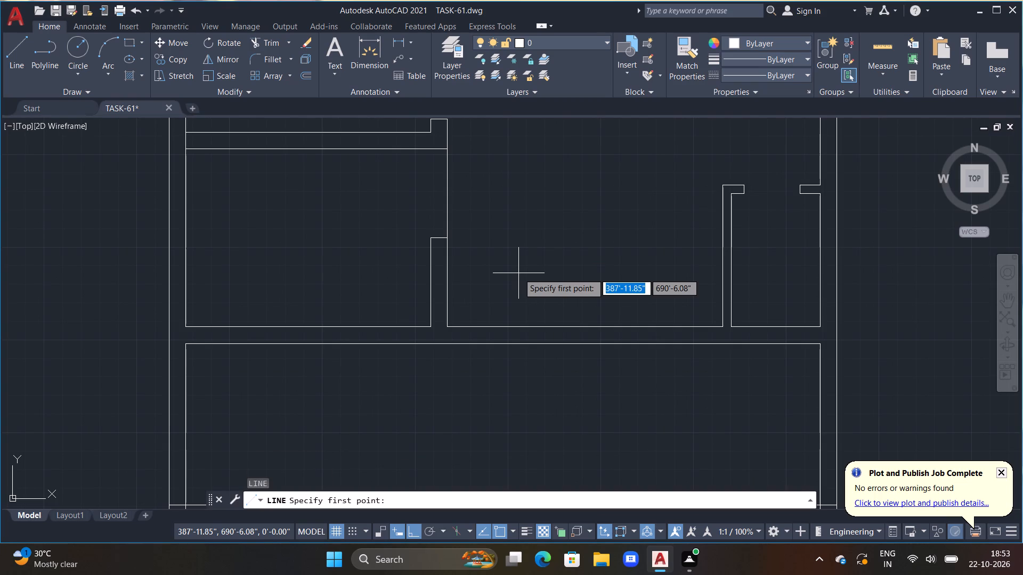
left_click(508, 315)
left_click(500, 374)
key("Escape")
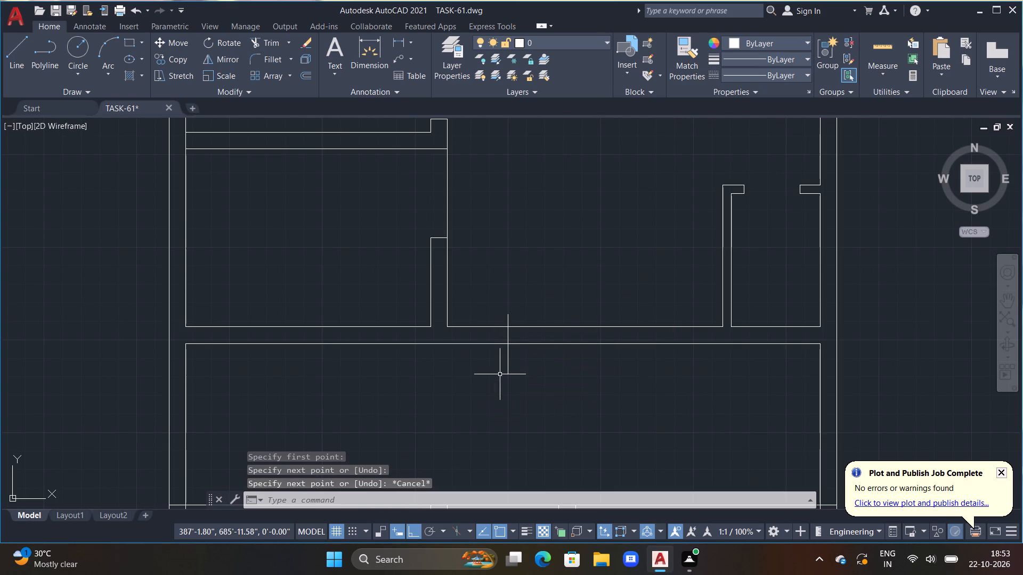
Offset the vertical line across the lowest partition successively to the right by 1', 4' and 1' to mark an opening.
scroll(520, 359, "up", 1)
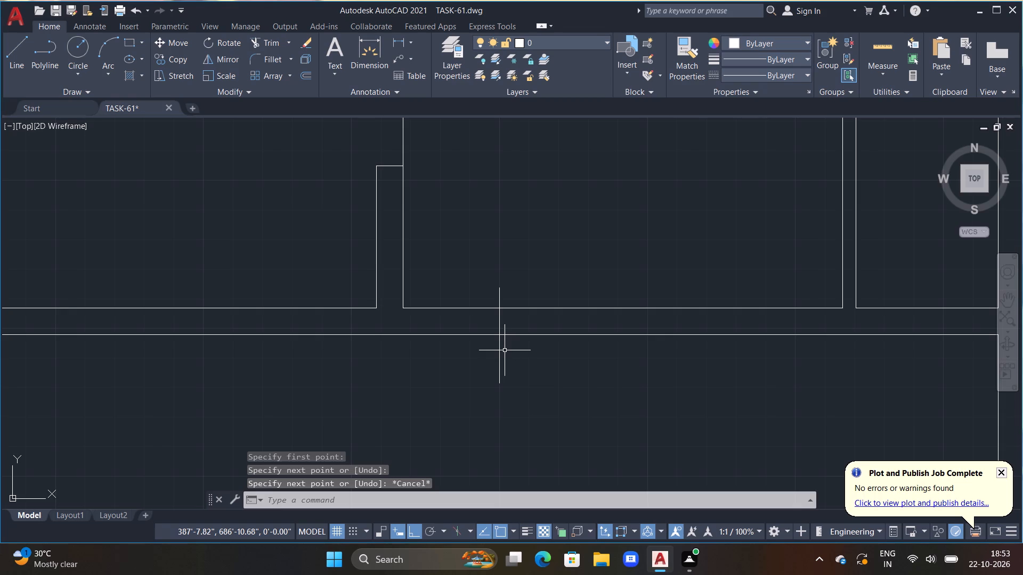
type("OFF 1'")
key("Return")
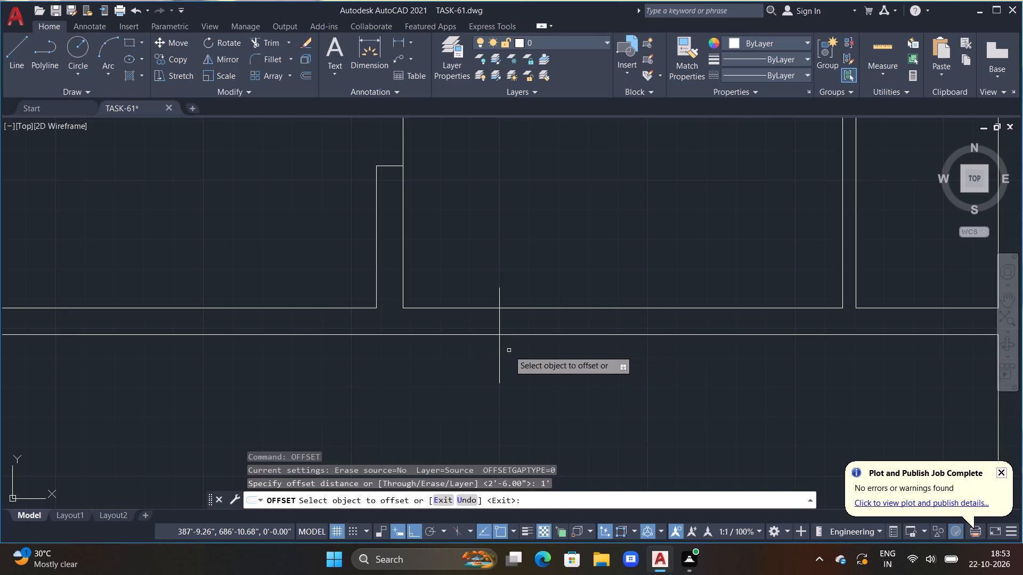
left_click(501, 348)
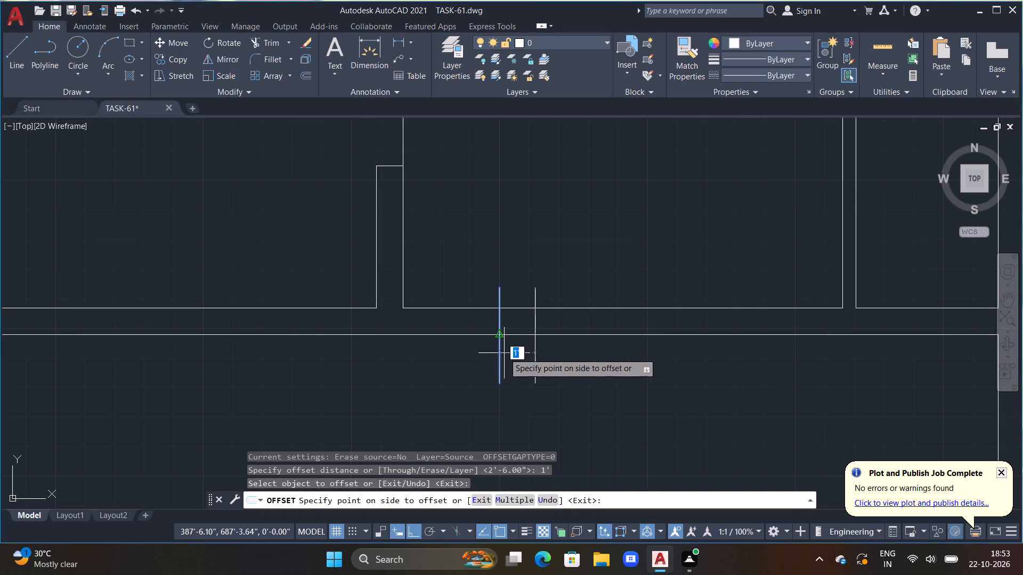
left_click(511, 363)
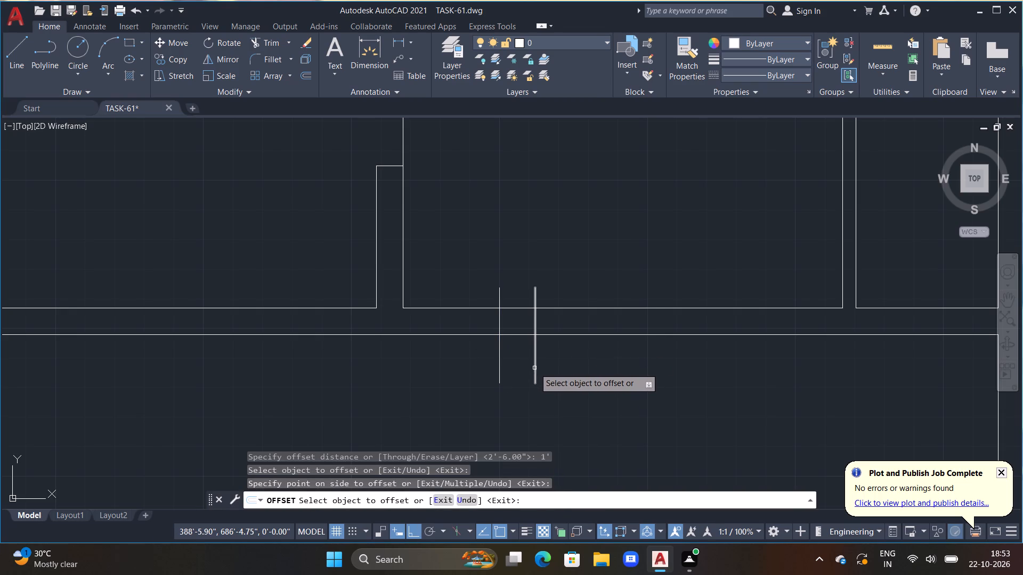
left_click_drag(534, 368, 542, 372)
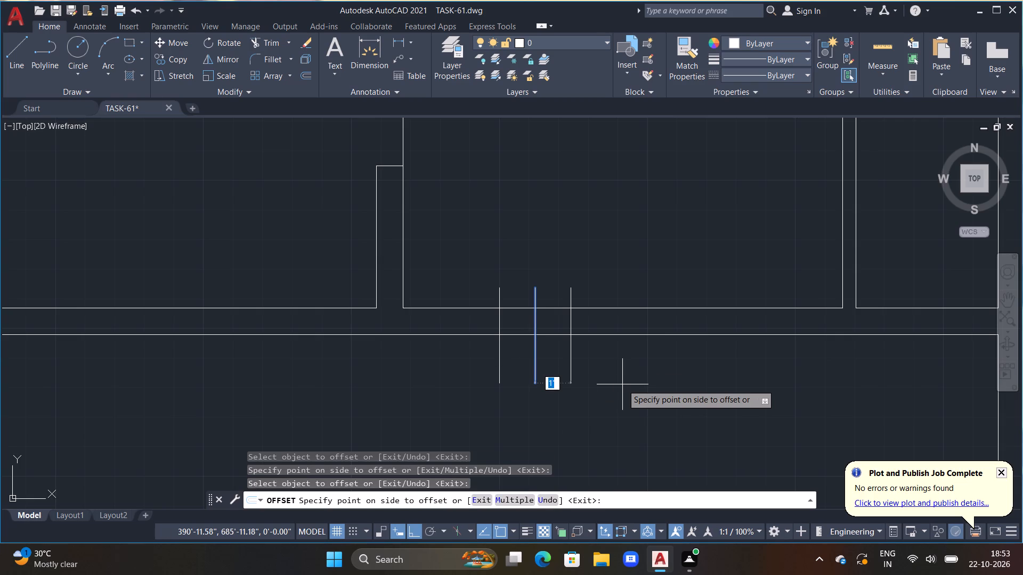
type("4'")
key("Return")
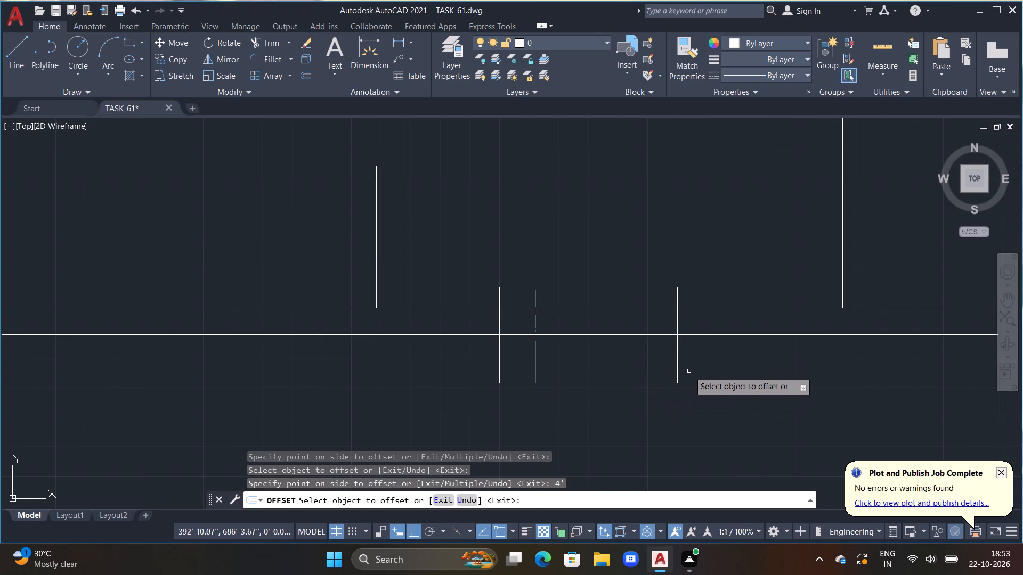
left_click(677, 364)
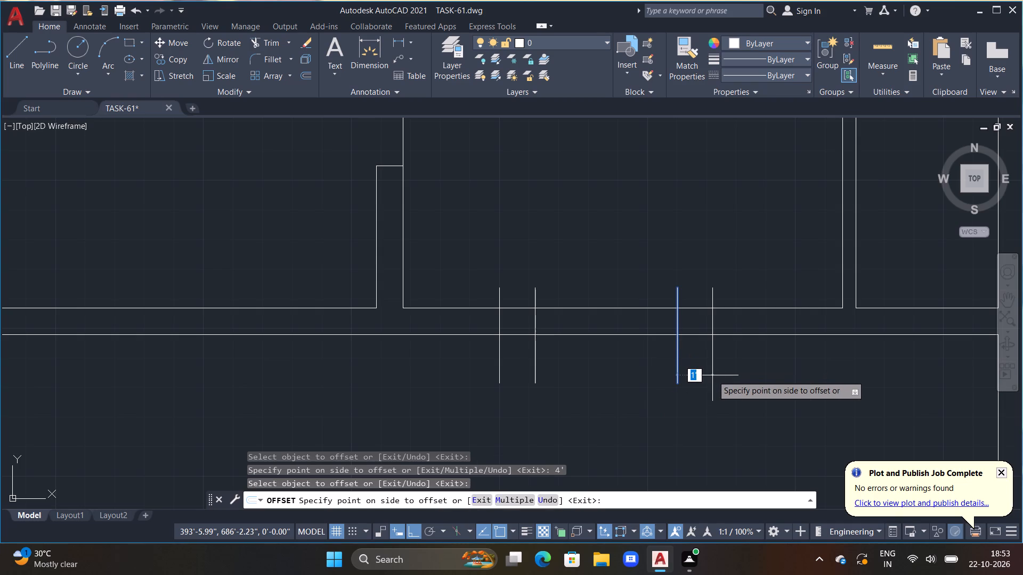
left_click(712, 375)
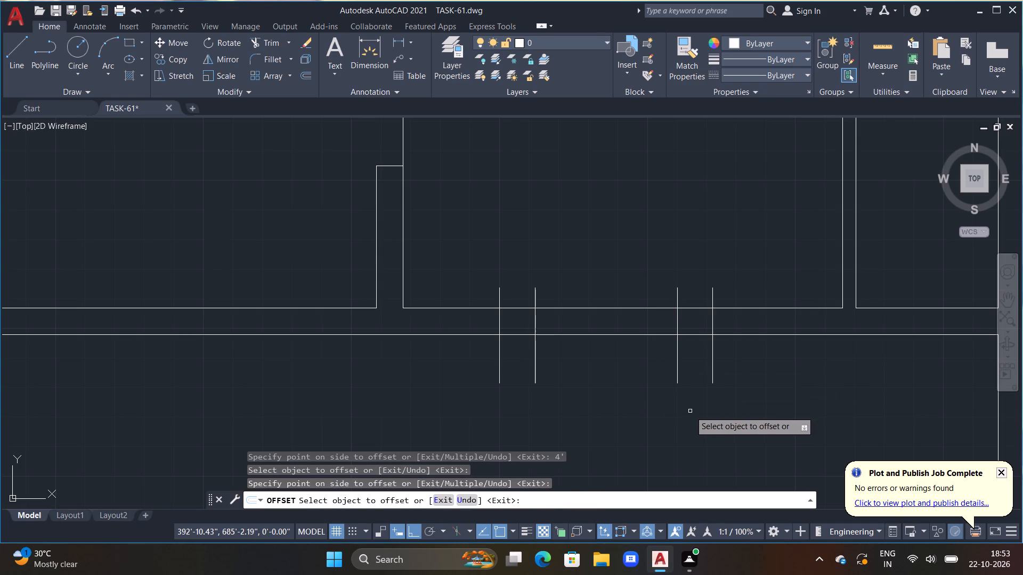
key("Escape")
Trim the four opening lines to the lowest partition's thickness and remove its upper line between the two middle ones.
type("TR")
key("space")
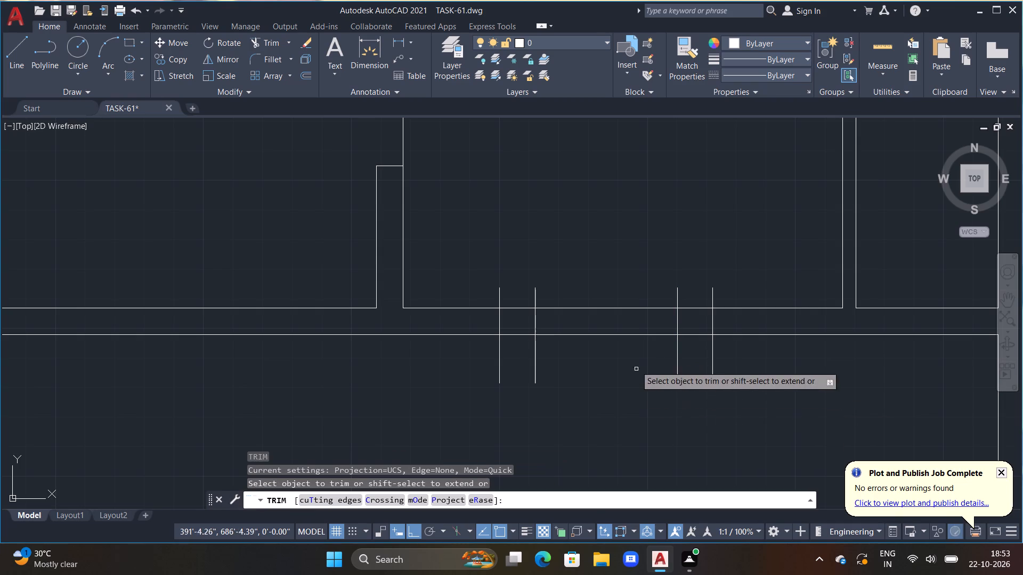
left_click_drag(497, 303, 720, 298)
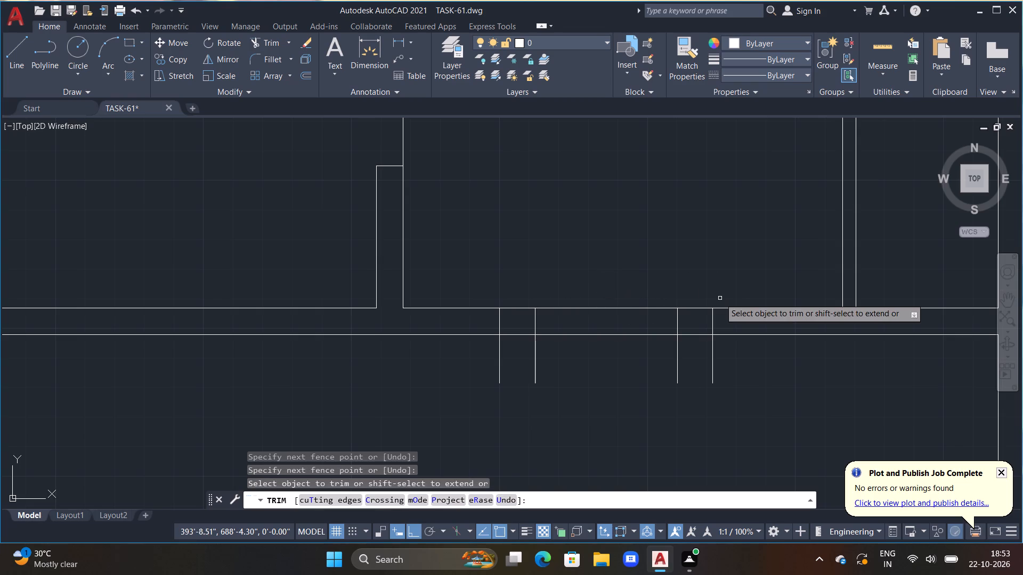
left_click_drag(458, 347, 748, 355)
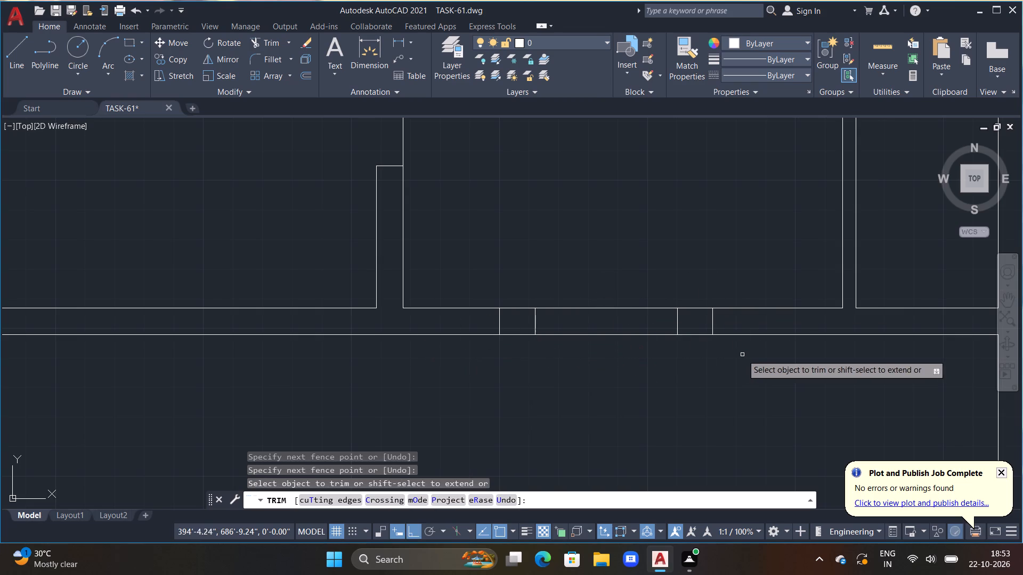
left_click(604, 308)
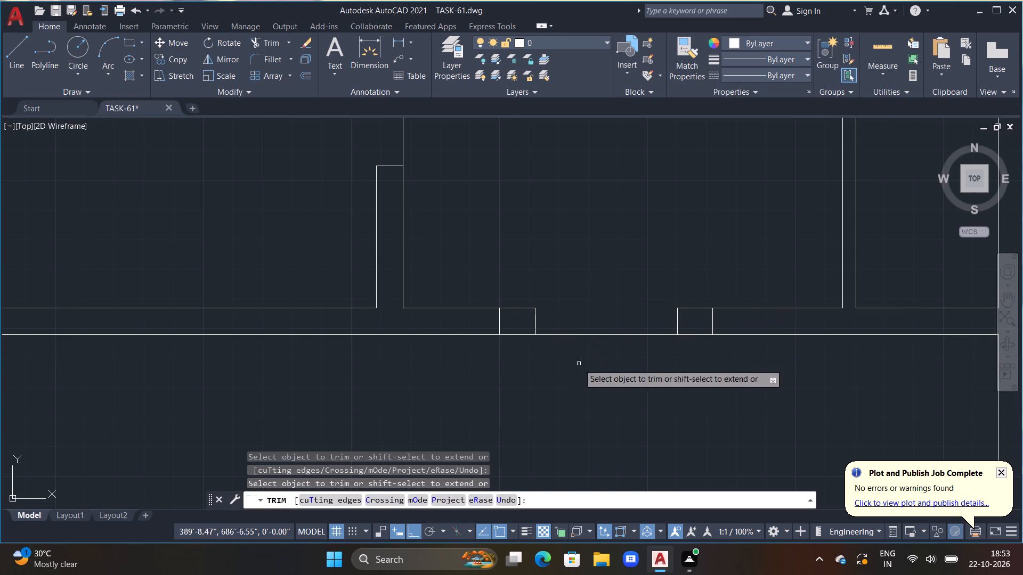
Trim the left wall's inner line where it crosses the bottom outer wall.
scroll(834, 368, "down", 1)
middle_click_drag(833, 371, 575, 369)
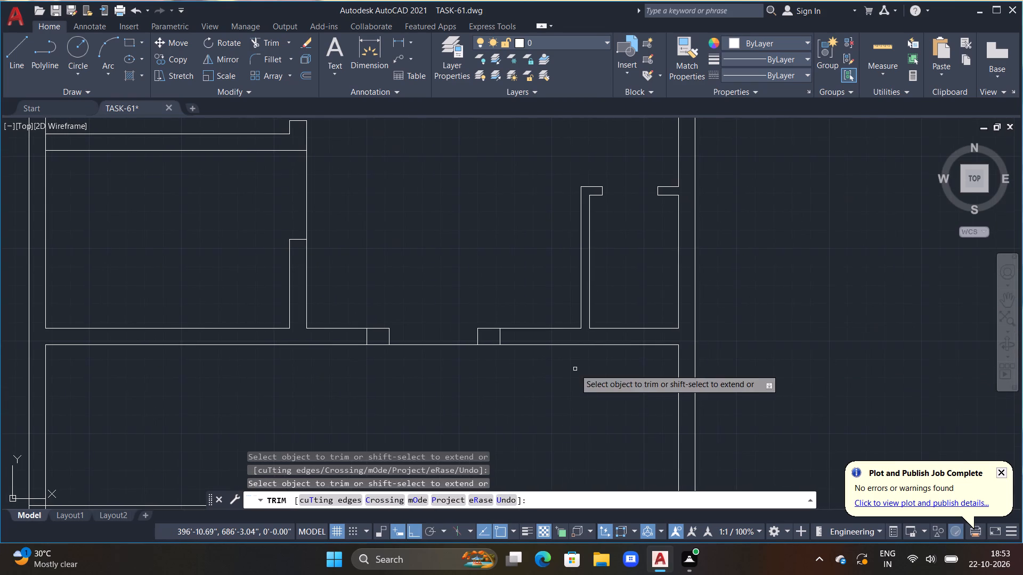
middle_click_drag(643, 473, 656, 490)
scroll(574, 391, "down", 1)
middle_click_drag(560, 400, 630, 424)
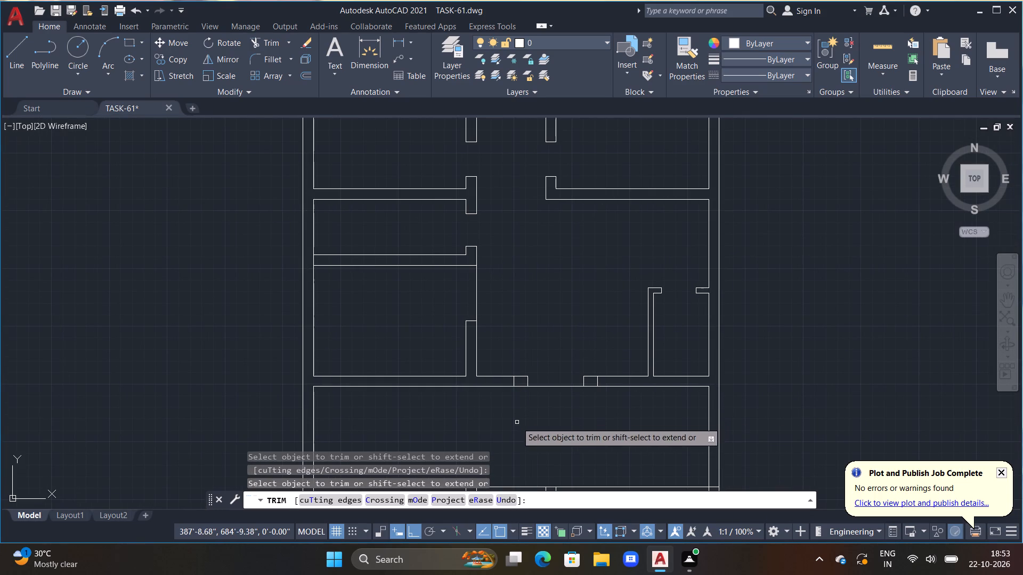
middle_click_drag(516, 421, 522, 324)
middle_click_drag(467, 359, 483, 334)
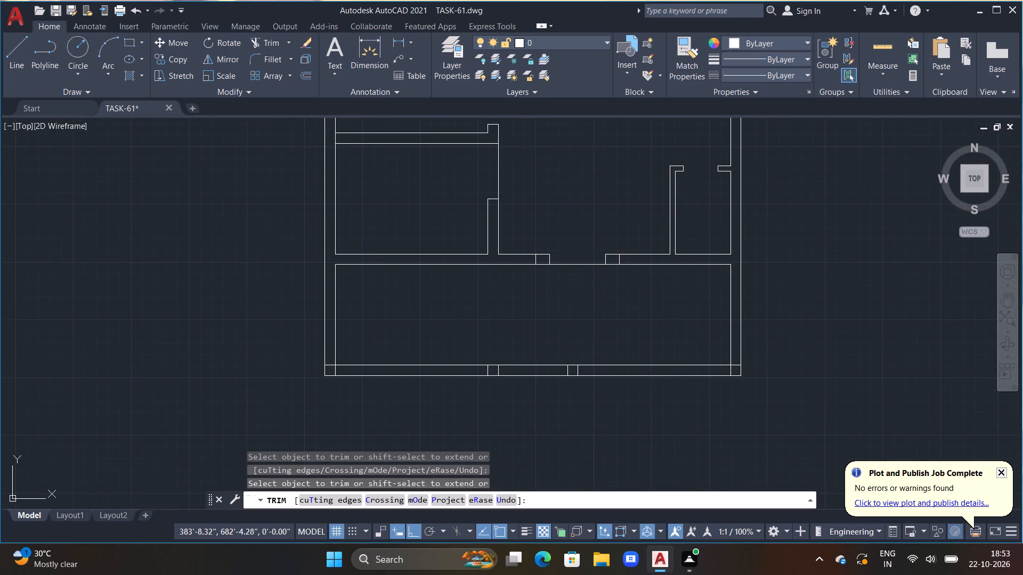
middle_click_drag(385, 393, 392, 392)
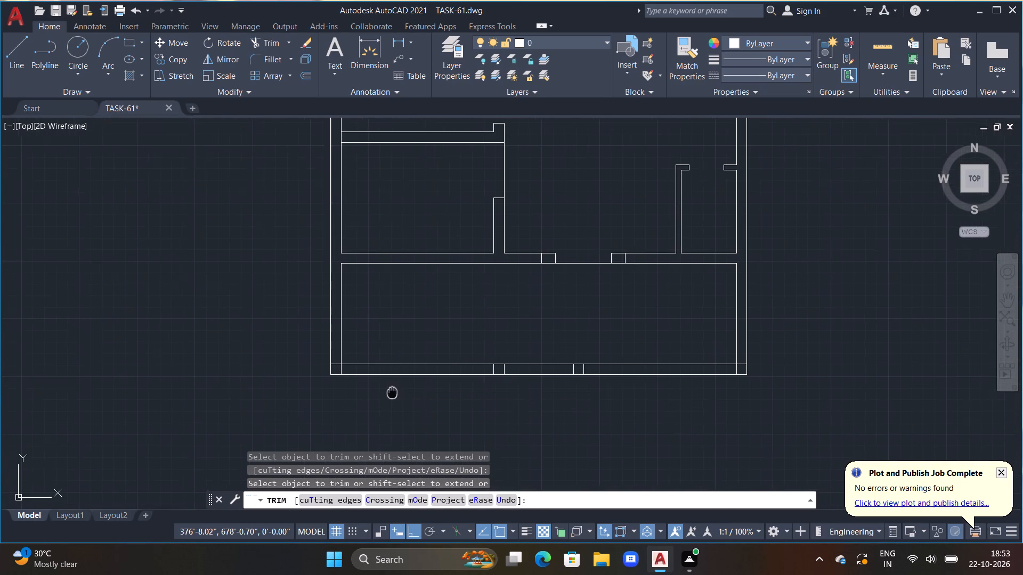
middle_click_drag(392, 392, 440, 383)
scroll(439, 382, "up", 2)
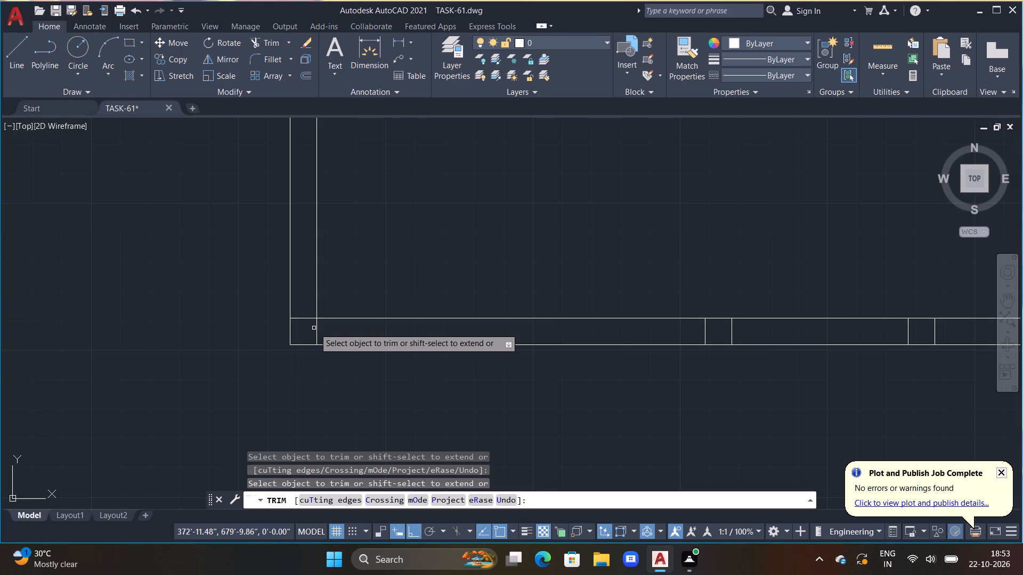
left_click(315, 329)
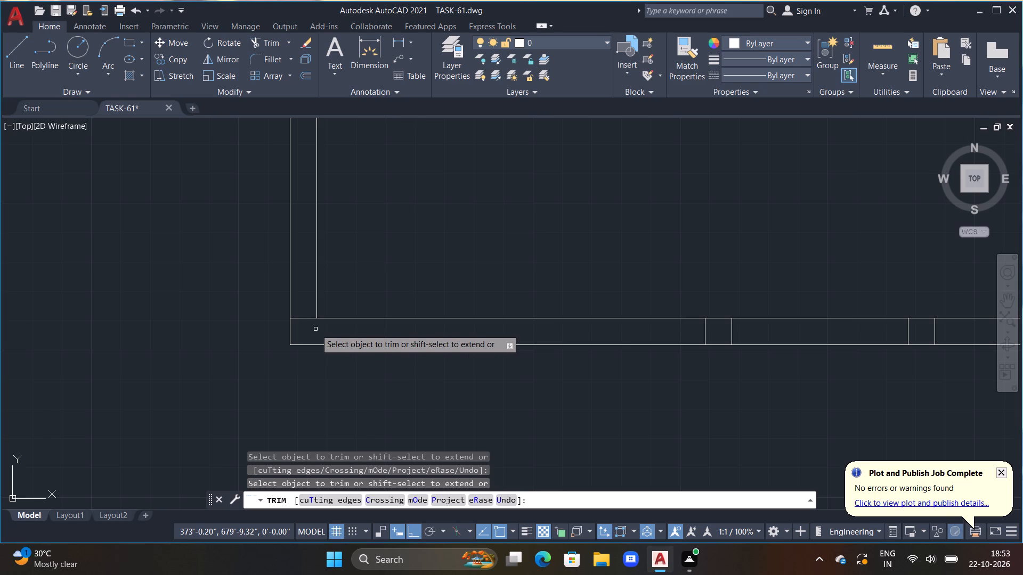
Trim the leftover partition line stubs and the right wall's inner line end out of the bottom outer wall.
scroll(468, 352, "down", 1)
middle_click_drag(739, 420, 730, 415)
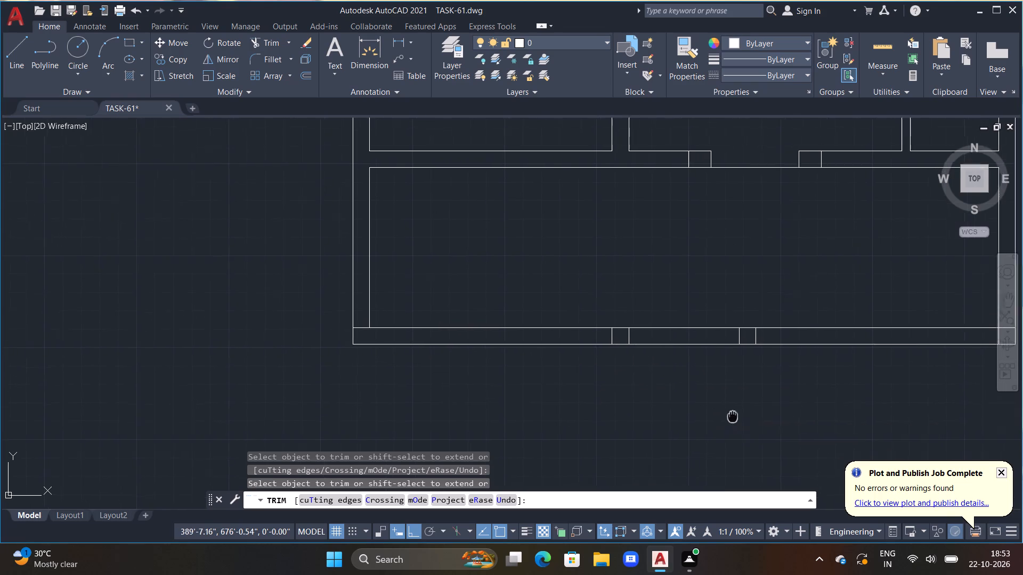
middle_click_drag(730, 415, 553, 401)
left_click_drag(426, 323, 428, 323)
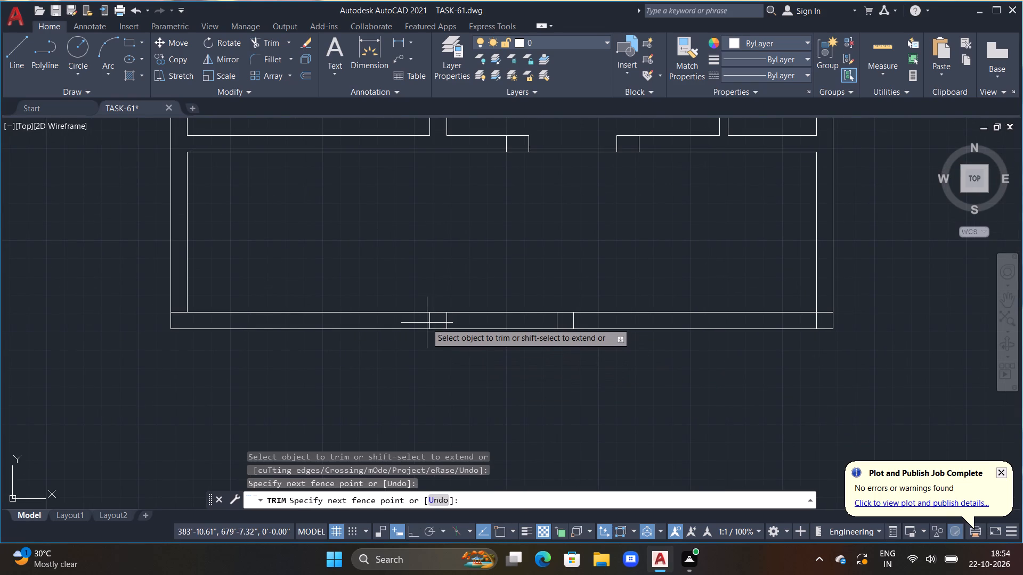
left_click_drag(428, 323, 584, 323)
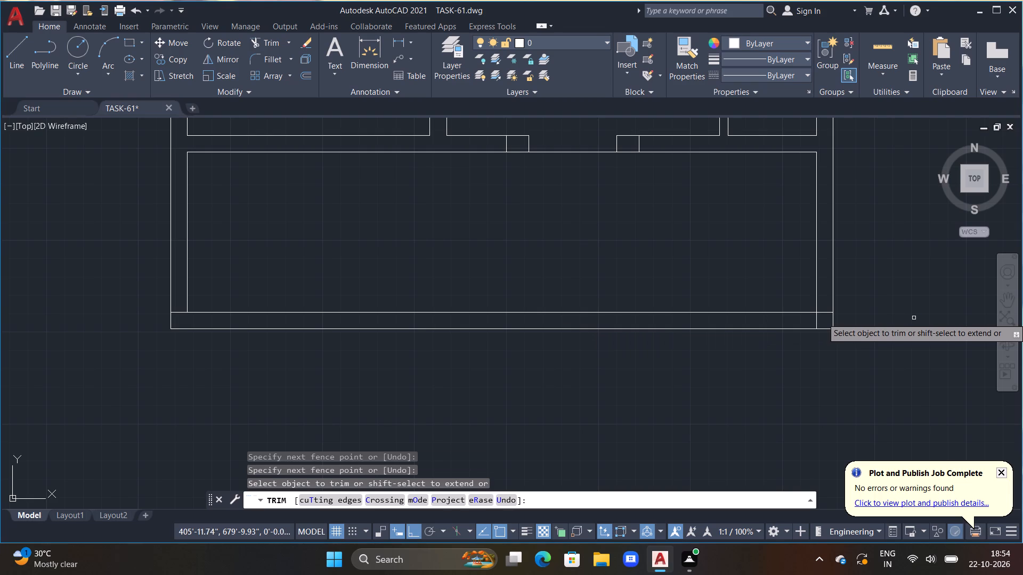
left_click(816, 321)
scroll(810, 318, "down", 2)
scroll(634, 334, "up", 1)
middle_click_drag(633, 336, 516, 369)
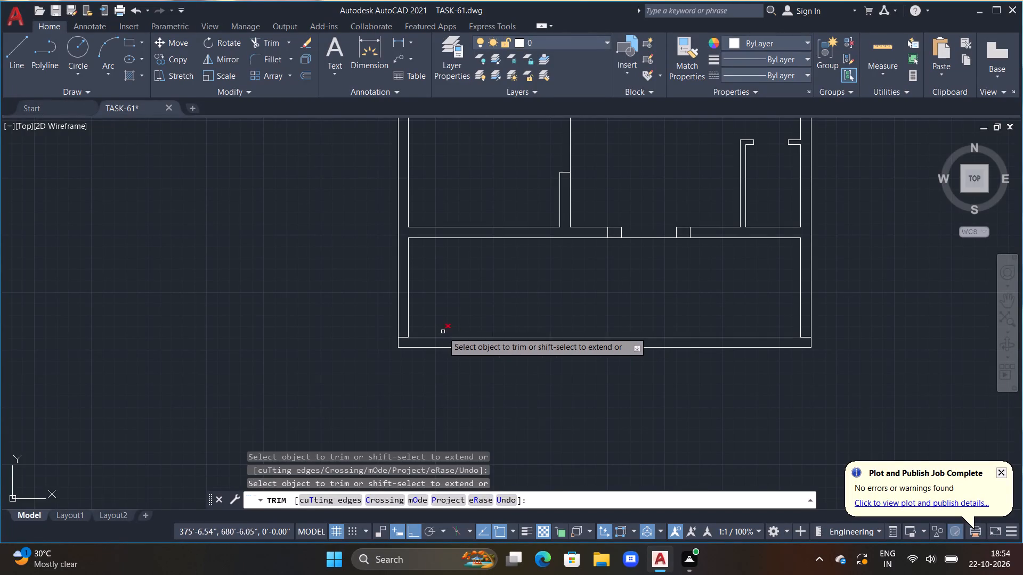
key("Escape")
key("Escape")
Delete the inner line of the bottom outer wall.
middle_click_drag(446, 276, 461, 303)
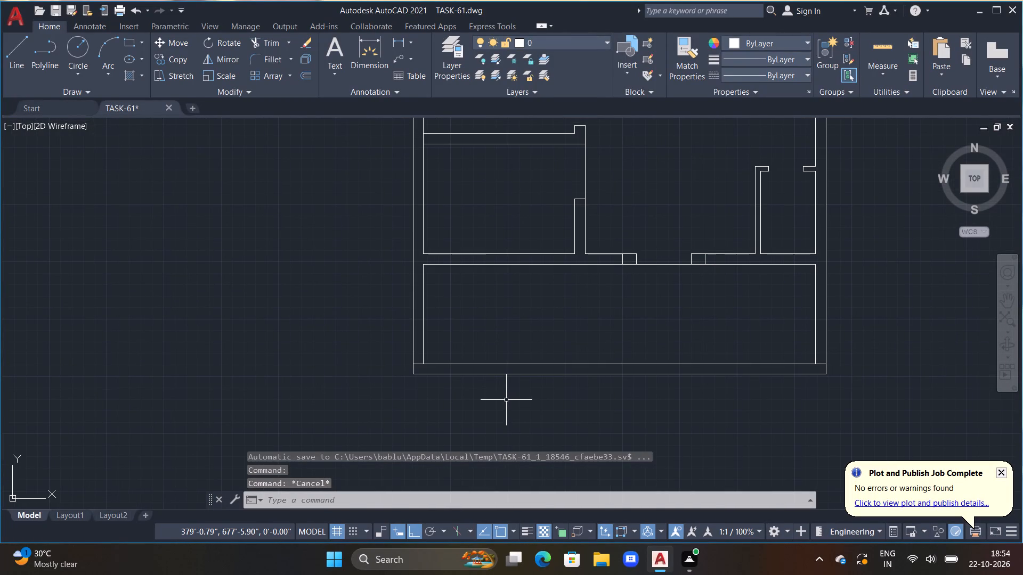
left_click(535, 364)
key("Delete")
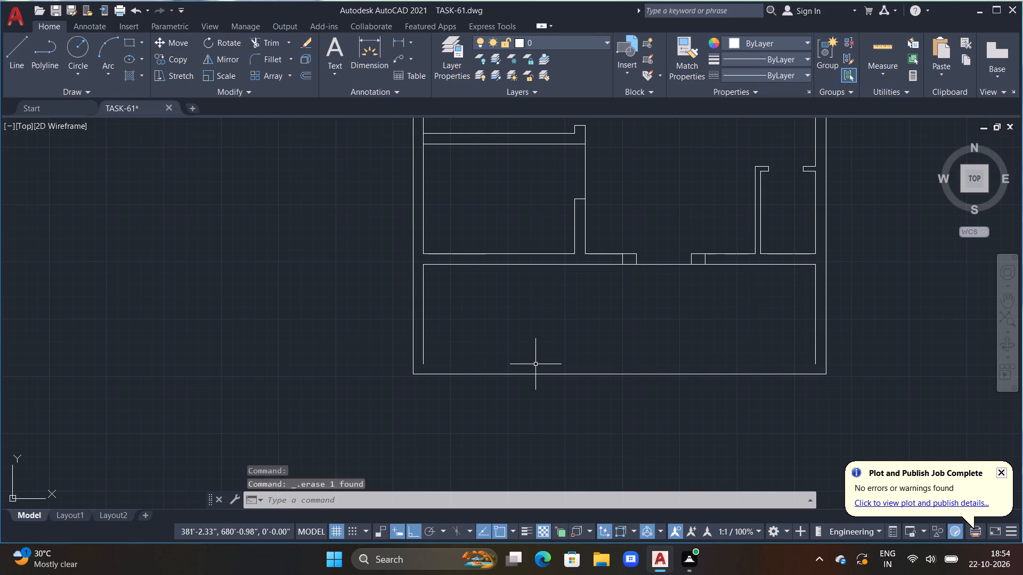
Offset the bottom outer wall line 6" inward.
type("OFF 4.")
key("BackSpace")
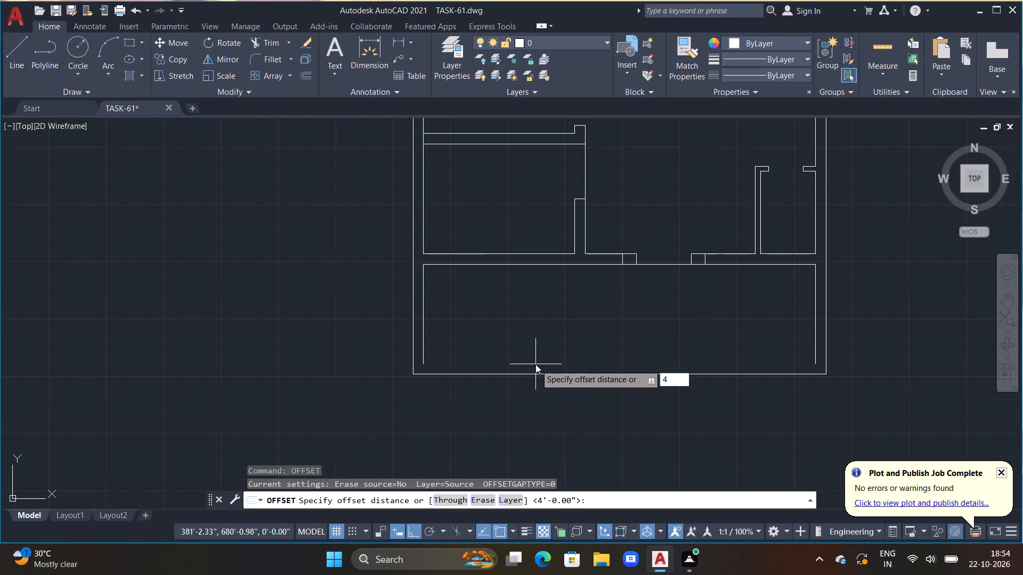
key("BackSpace")
type("6\"")
key("Return")
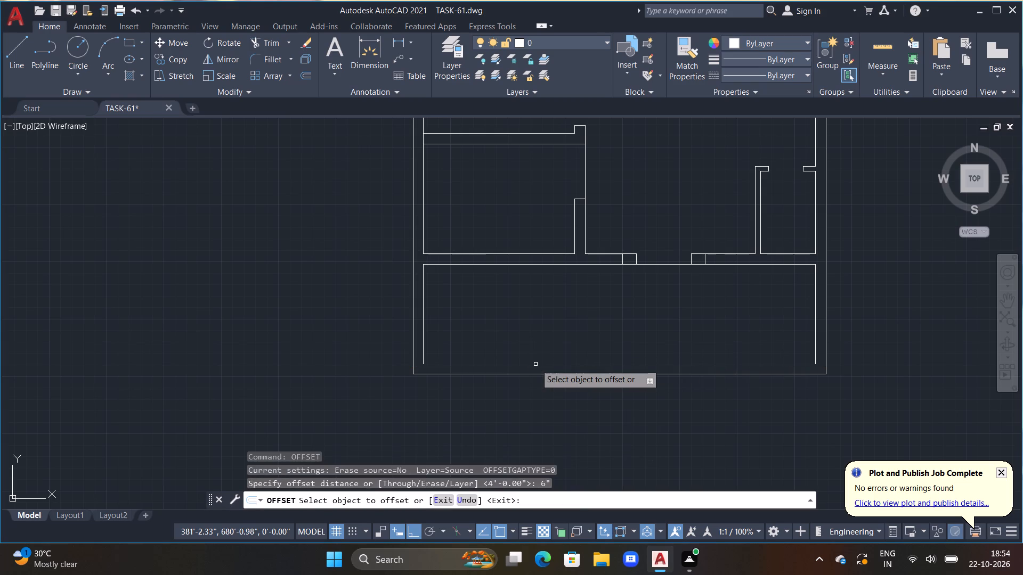
left_click(537, 373)
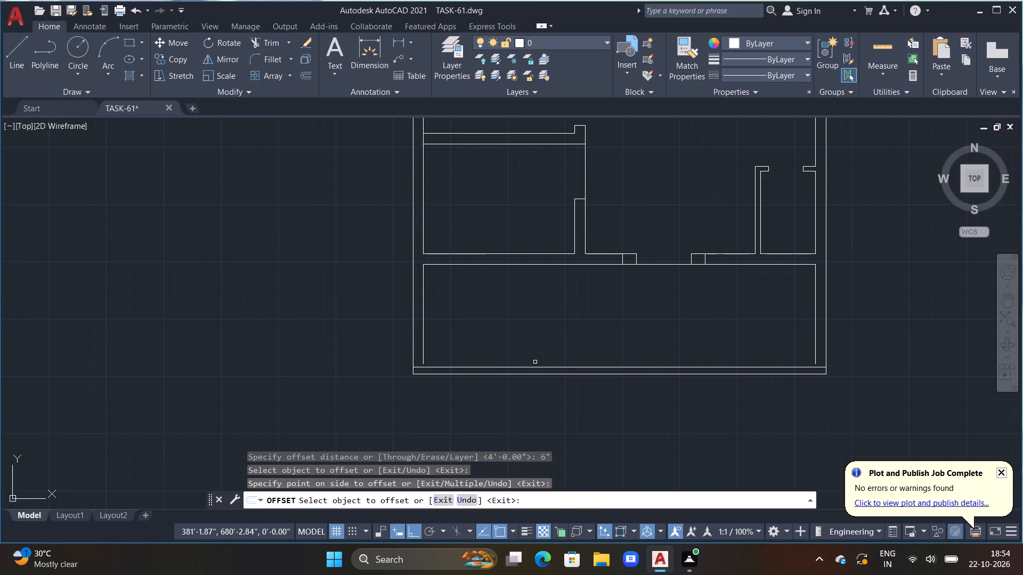
left_click(535, 362)
key("Escape")
Extend the left wall's inner line down to the bottom wall's new inner line.
scroll(439, 331, "up", 1)
middle_click_drag(436, 331, 436, 331)
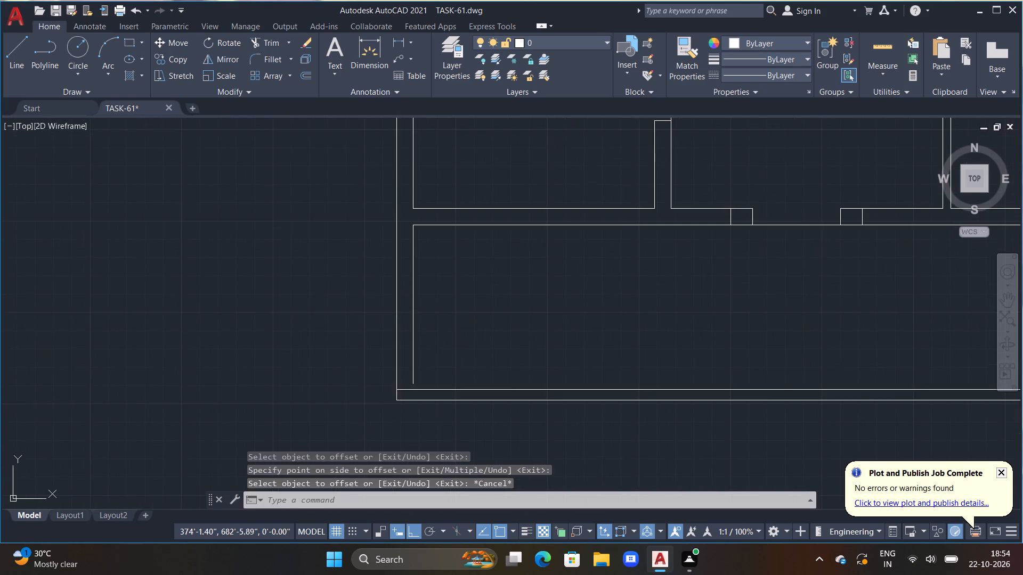
middle_click_drag(436, 331, 467, 311)
scroll(444, 358, "up", 1)
type("EX")
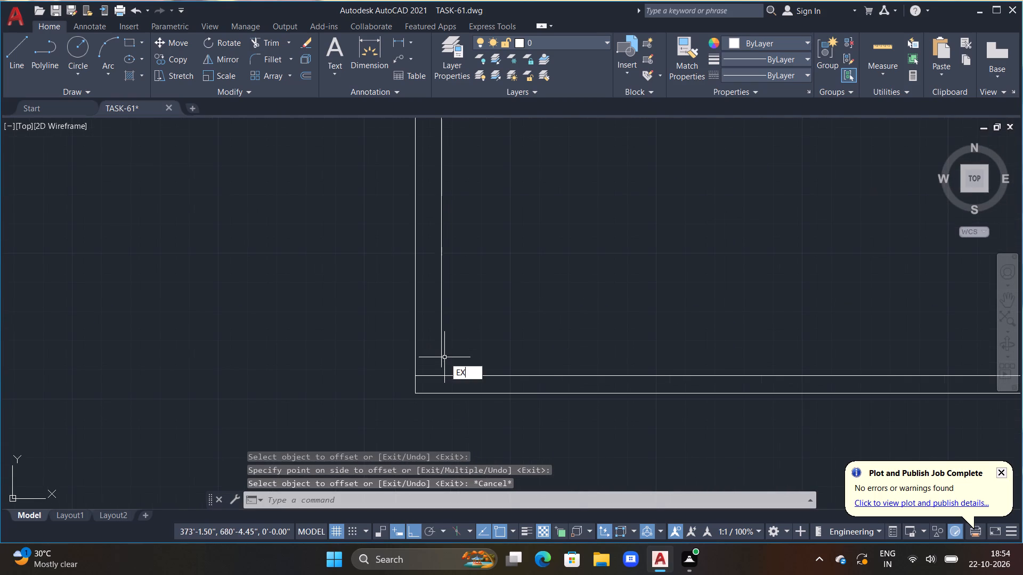
key("space")
double_click(442, 350)
key("Escape")
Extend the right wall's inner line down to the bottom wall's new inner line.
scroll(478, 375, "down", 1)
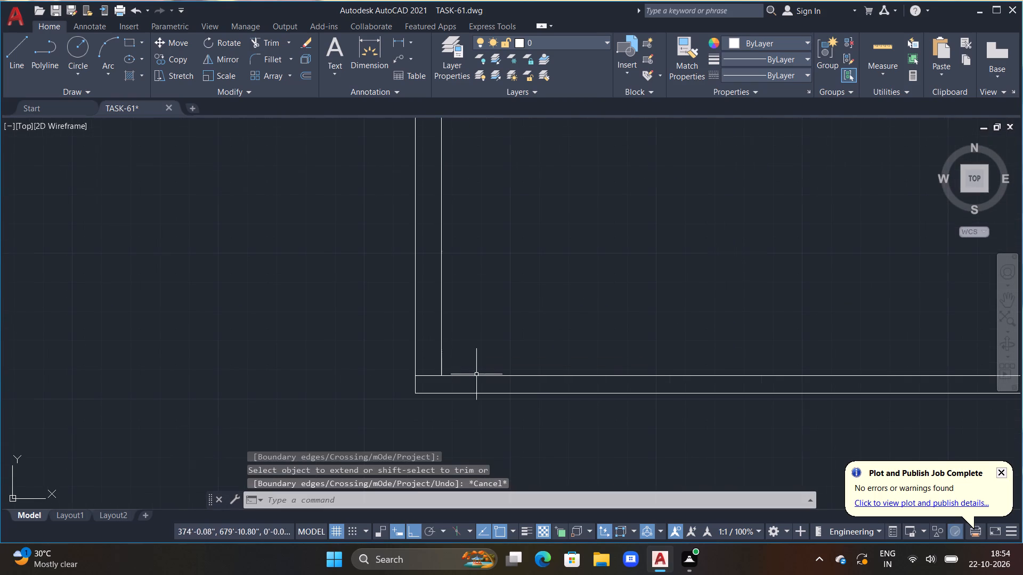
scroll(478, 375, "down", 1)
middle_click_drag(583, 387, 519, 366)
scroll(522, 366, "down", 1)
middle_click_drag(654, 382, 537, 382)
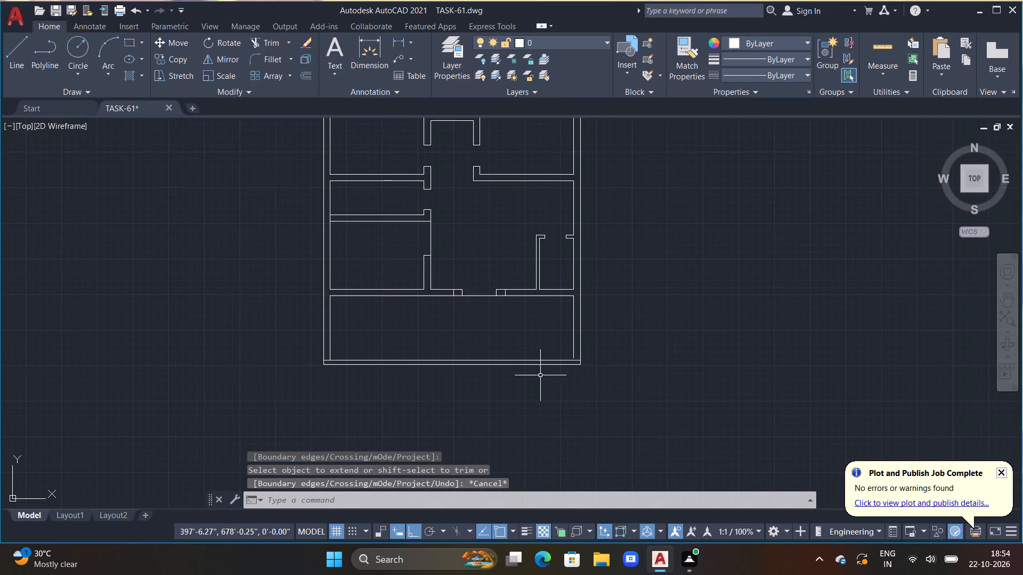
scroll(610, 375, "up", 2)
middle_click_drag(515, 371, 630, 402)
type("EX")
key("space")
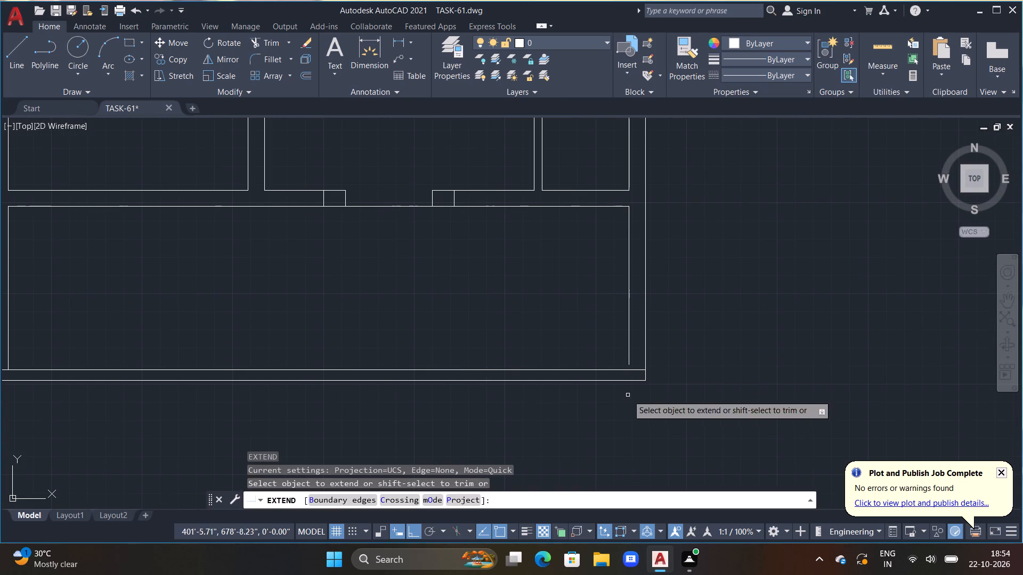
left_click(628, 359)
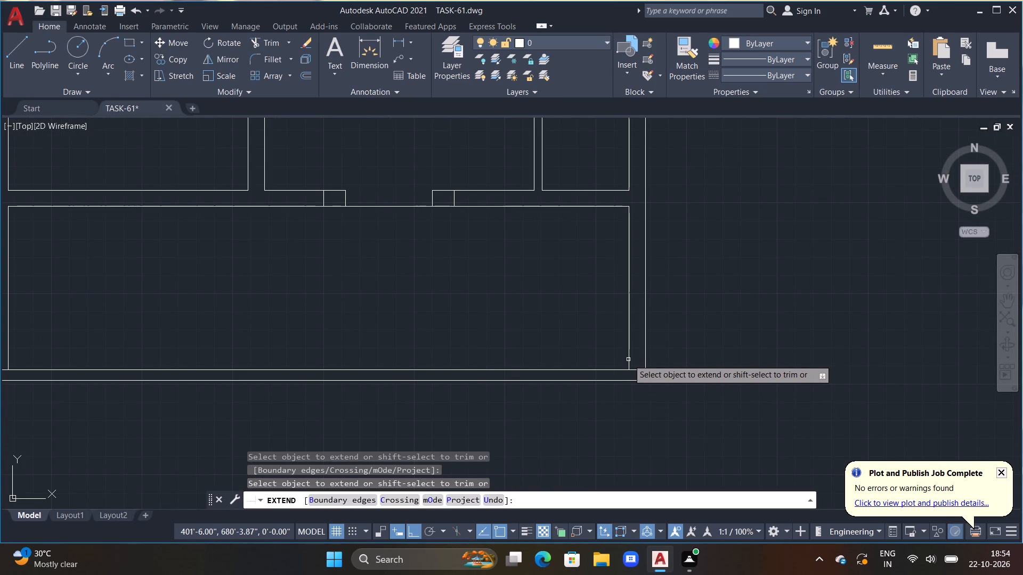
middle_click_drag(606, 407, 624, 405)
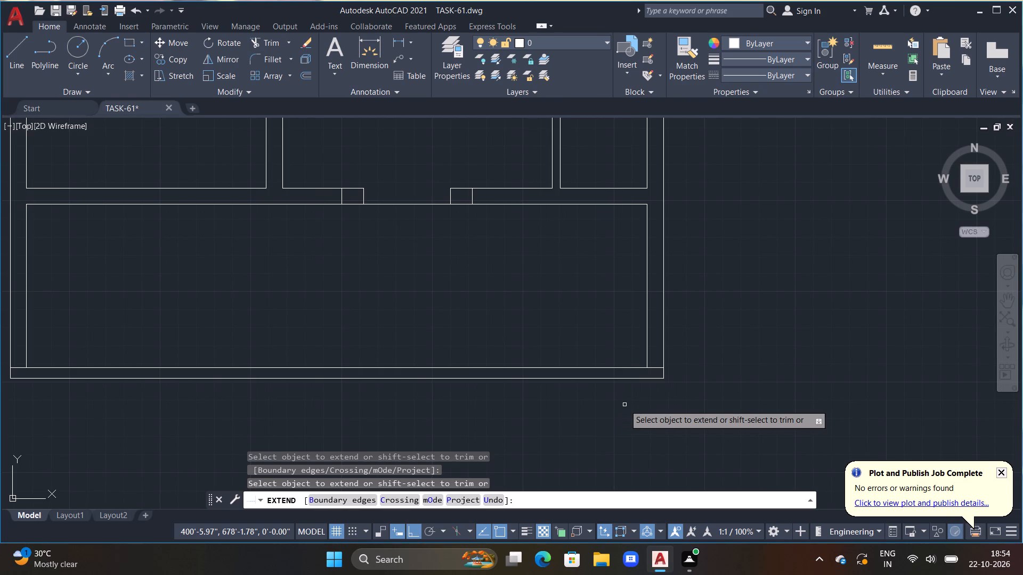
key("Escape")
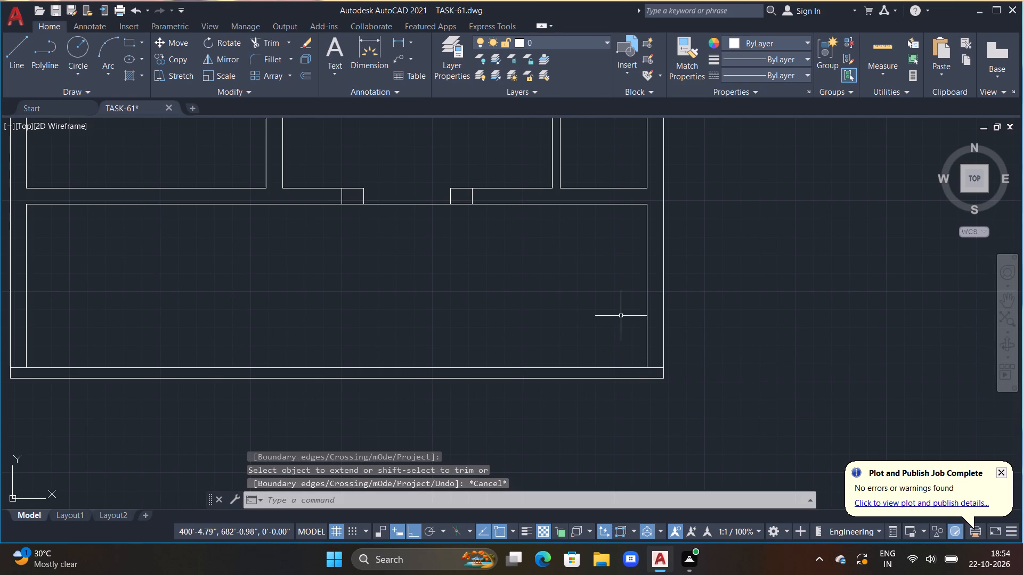
Remove the right wall's inner line alongside the wide bottom space using Trim.
middle_click_drag(619, 301, 619, 328)
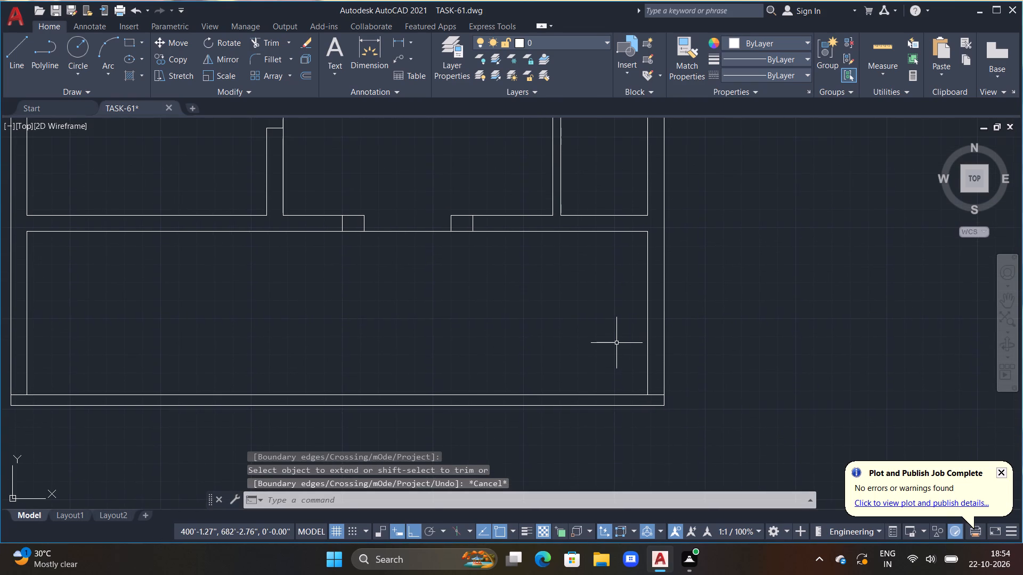
type("TR")
key("space")
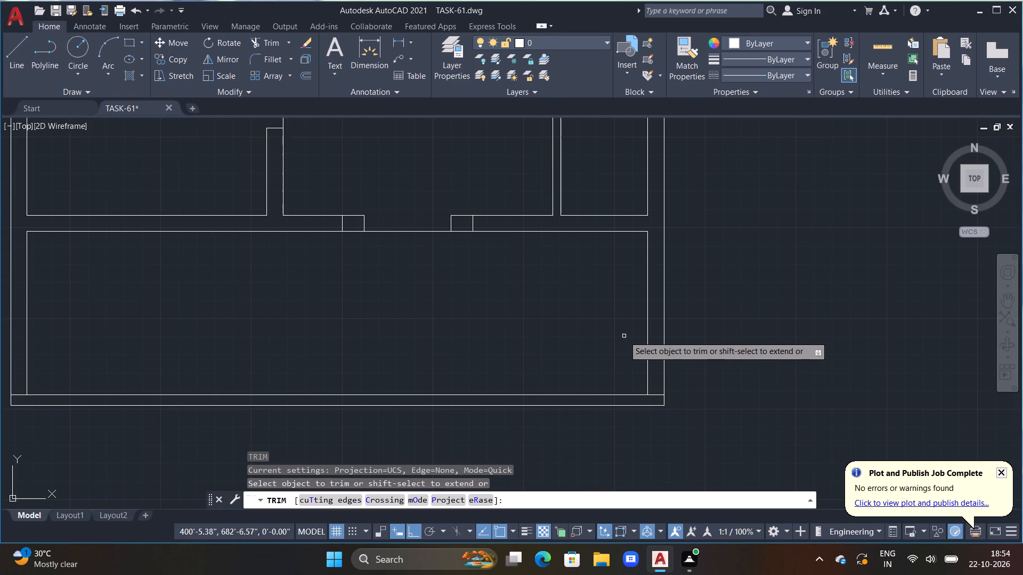
left_click(649, 349)
key("Escape")
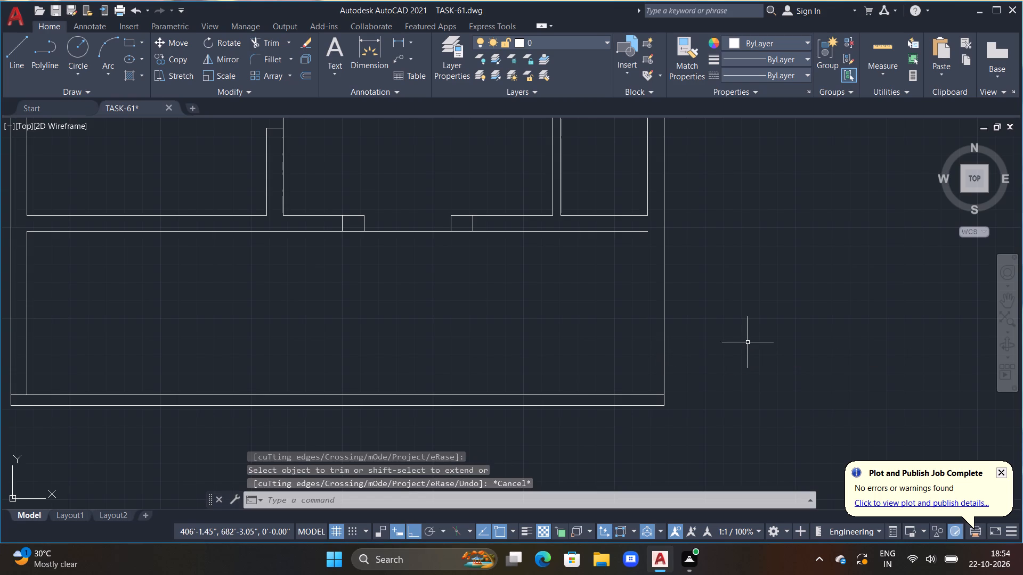
Offset the right outer wall line 6" inward.
type("OFF 6\"")
key("Return")
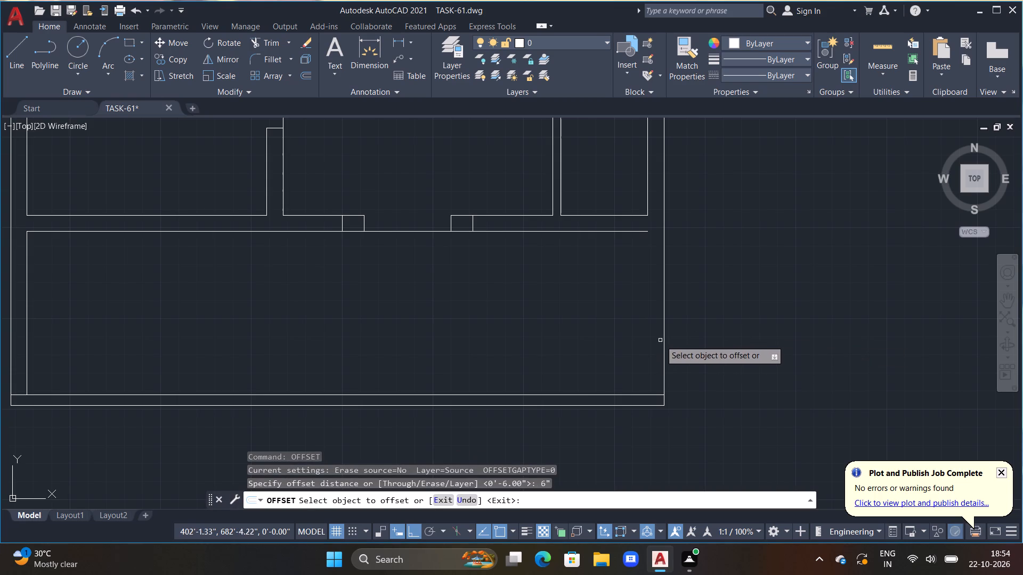
left_click(665, 343)
left_click(651, 343)
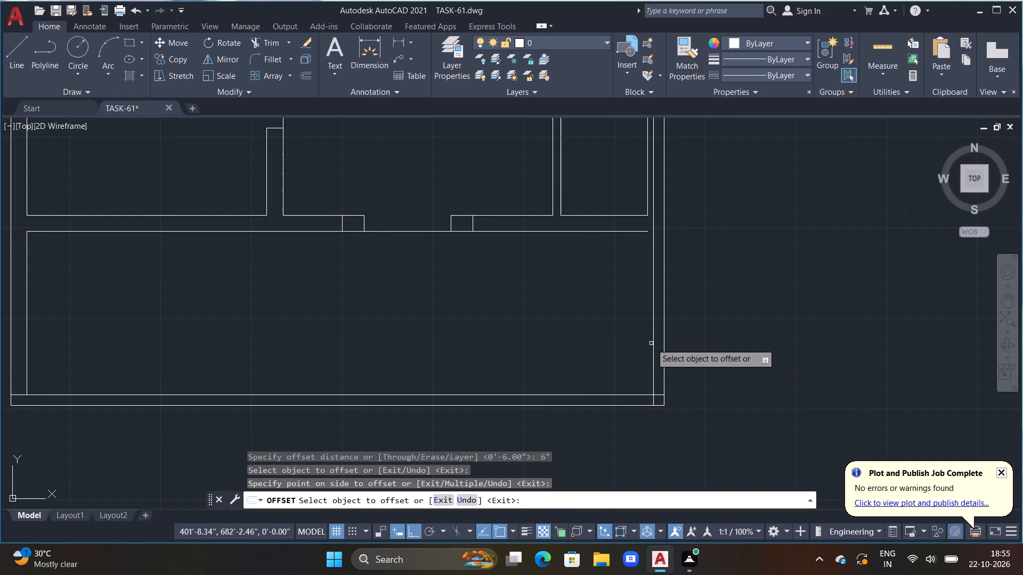
key("Escape")
key("Escape")
key("Escape")
Extend the lowest partition's lower line to the new inner line of the right wall.
type("EX")
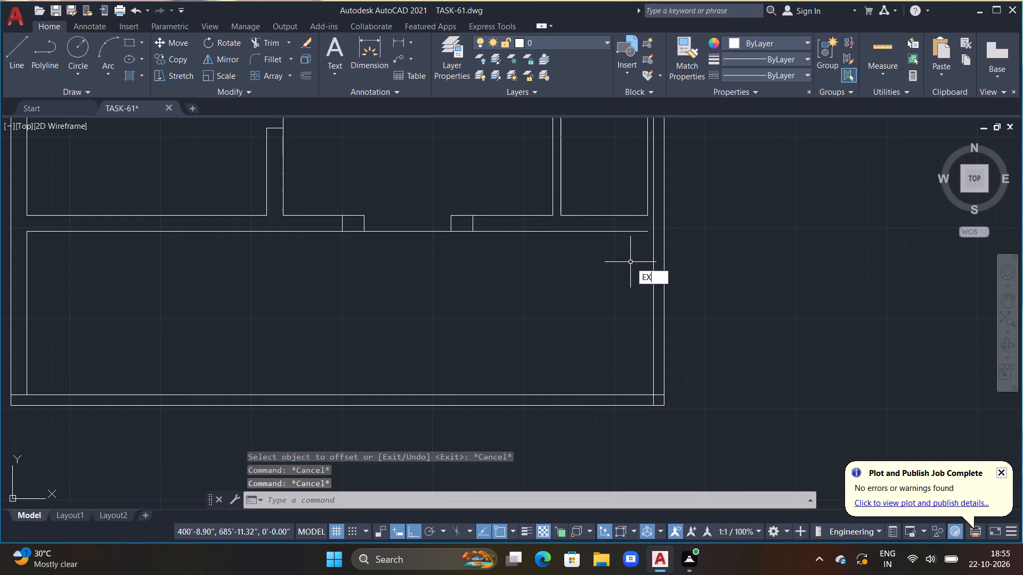
key("space")
left_click(632, 232)
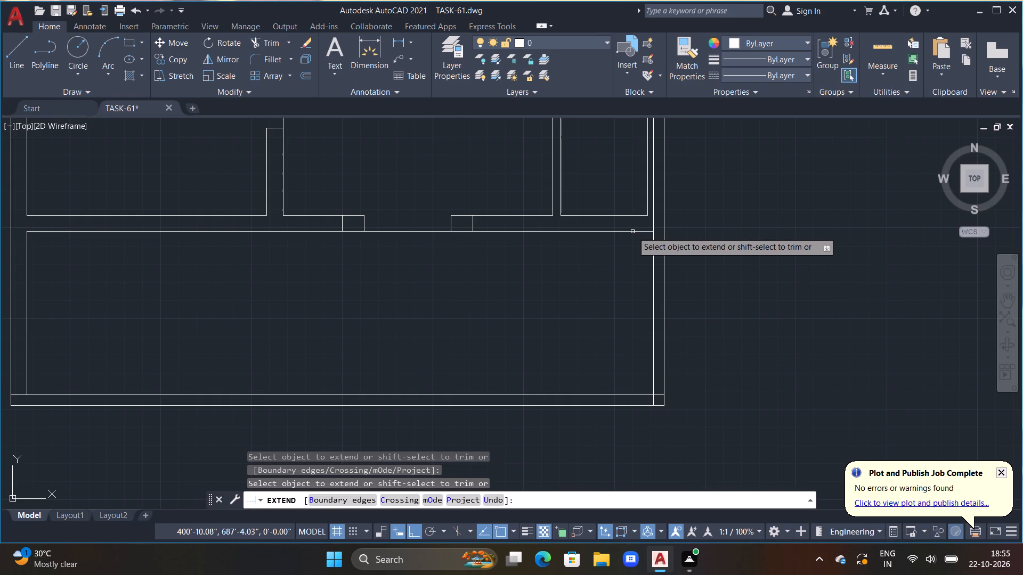
key("Escape")
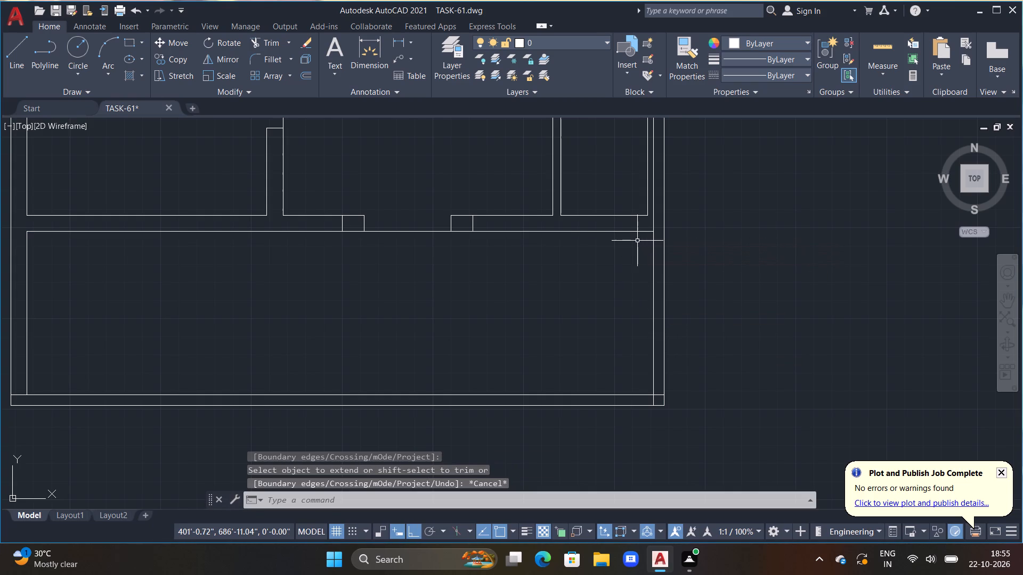
Trim away the surplus part of the right wall's 6" inner line above the lowest partition.
type("TR")
key("space")
left_click(655, 215)
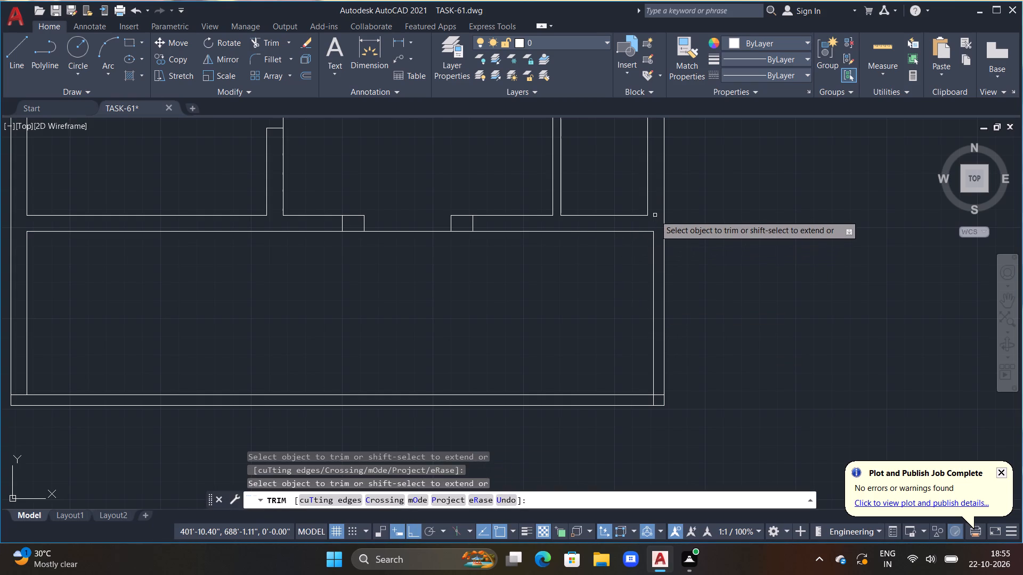
Trim the overlapping inner line ends at the bottom-right and bottom-left corners of the outer walls.
middle_click_drag(672, 421, 679, 406)
scroll(678, 398, "up", 2)
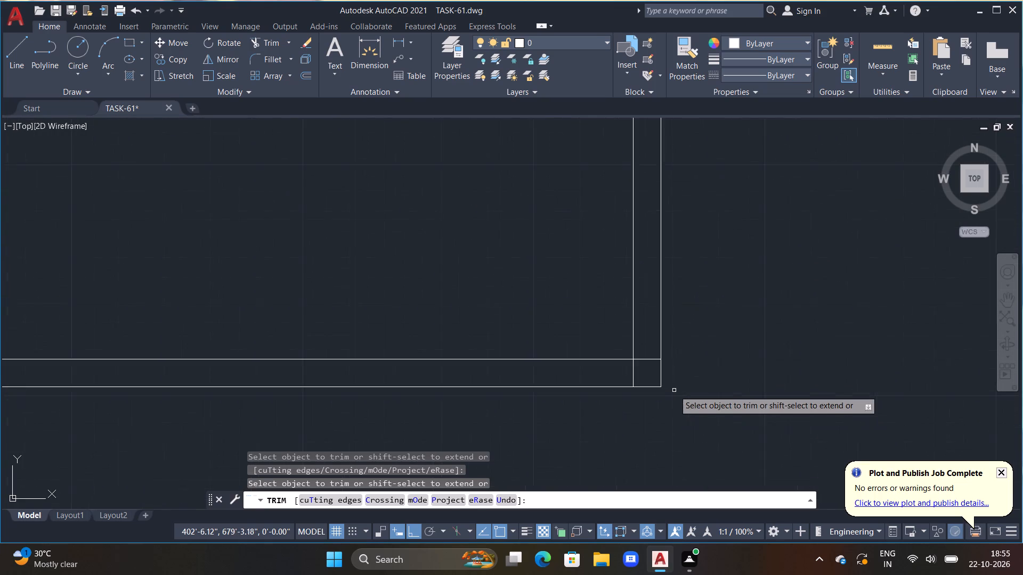
scroll(674, 390, "up", 1)
left_click_drag(636, 339, 603, 365)
scroll(602, 365, "down", 2)
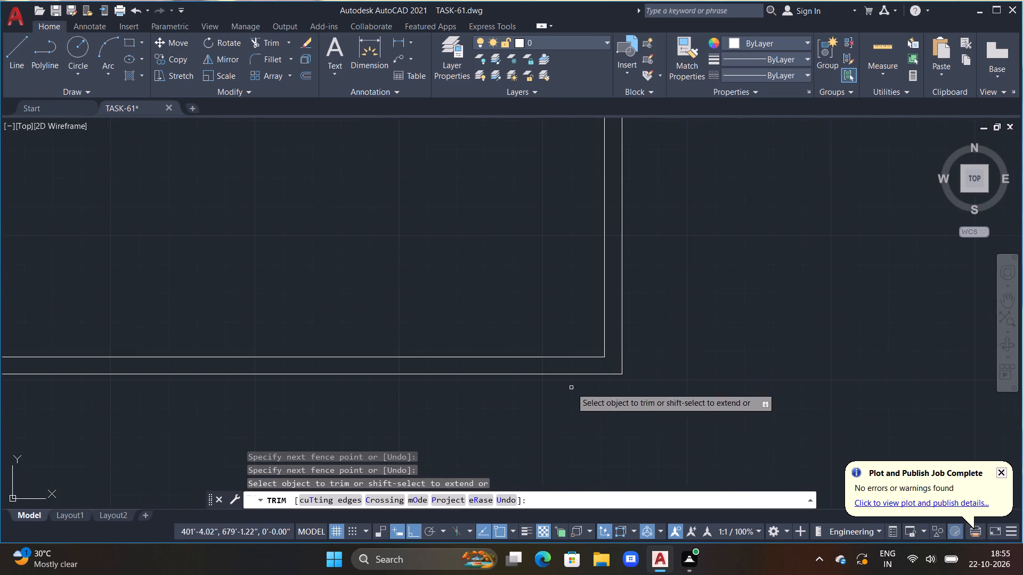
scroll(543, 401, "down", 1)
middle_click_drag(535, 401, 684, 388)
scroll(647, 384, "down", 2)
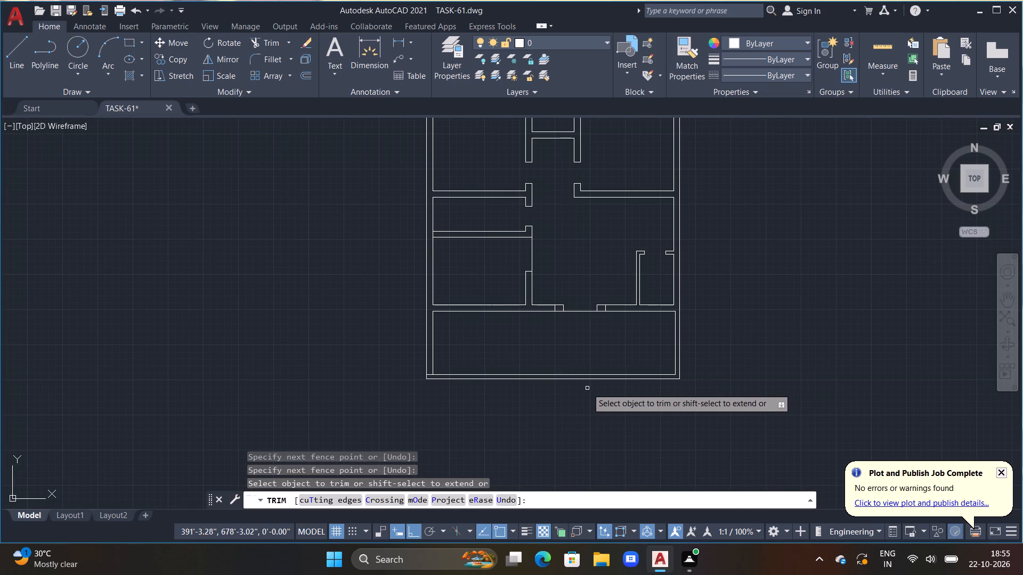
scroll(595, 387, "up", 1)
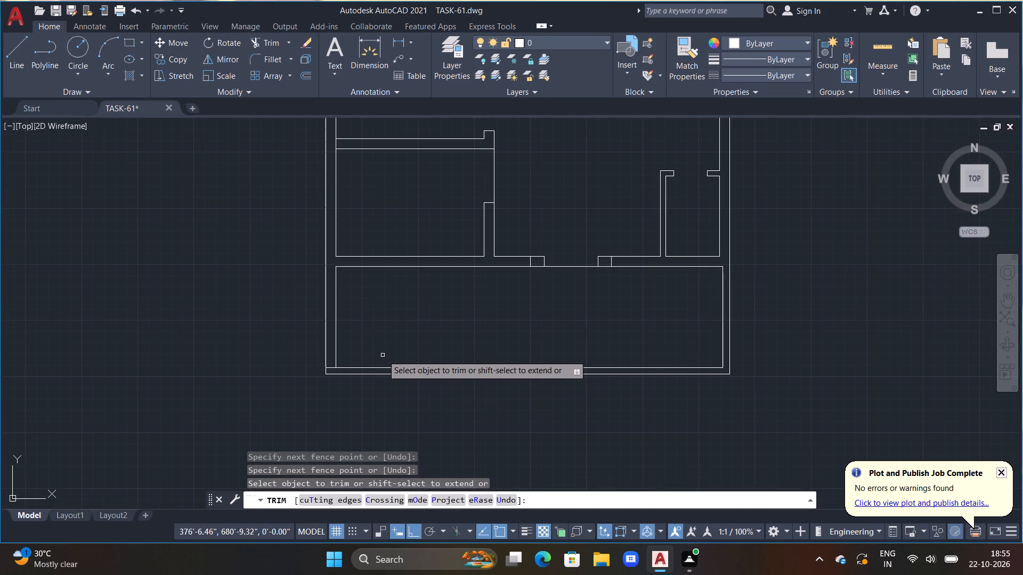
scroll(328, 364, "up", 2)
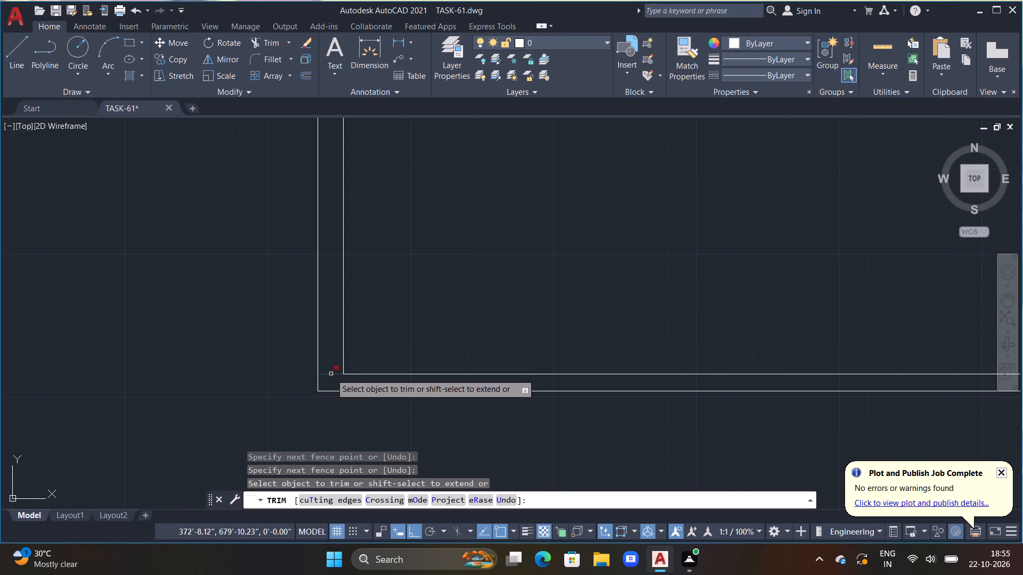
left_click(331, 374)
key("Escape")
Draw a short vertical line down across the bottom wall, aligned with the left face of the small right-hand room's partition.
scroll(351, 380, "down", 1)
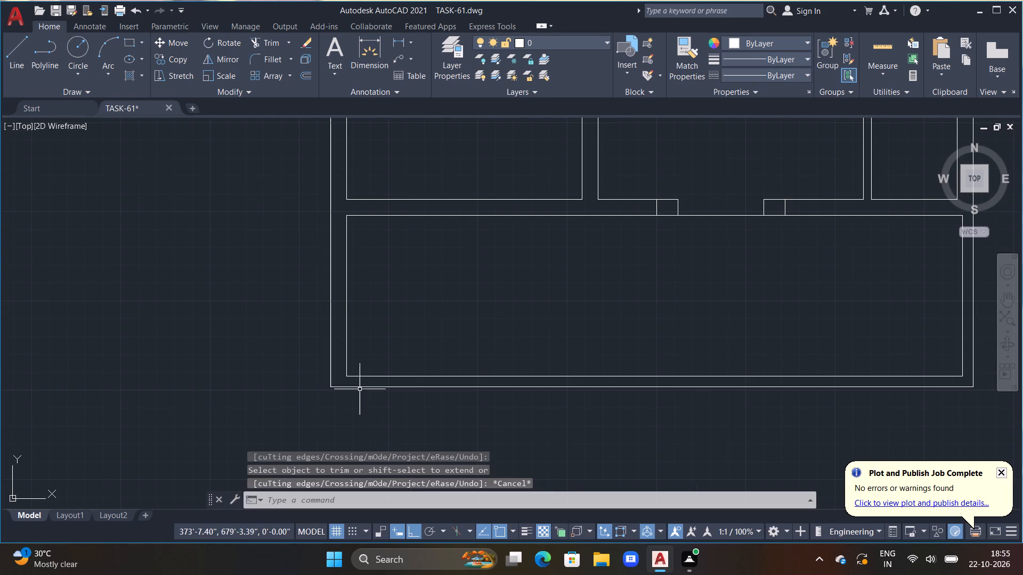
scroll(443, 409, "down", 1)
middle_click_drag(577, 405, 502, 388)
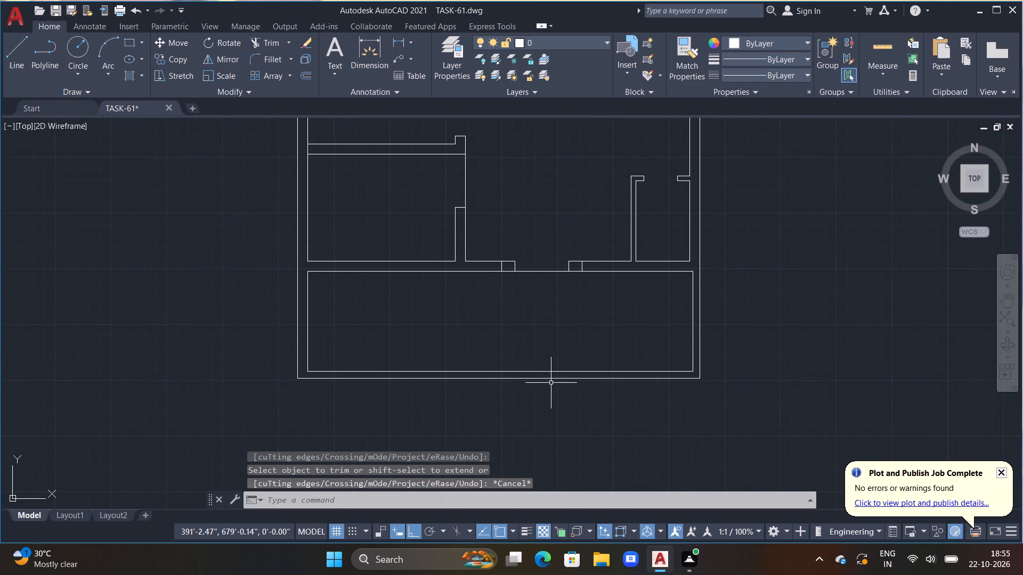
middle_click_drag(612, 309, 591, 306)
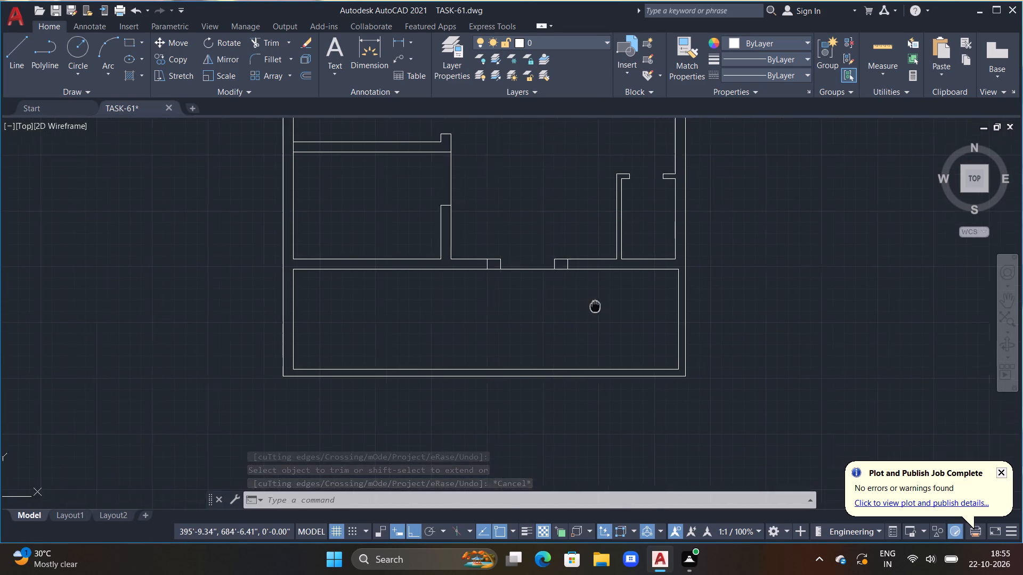
middle_click_drag(591, 306, 543, 304)
type("L")
key("space")
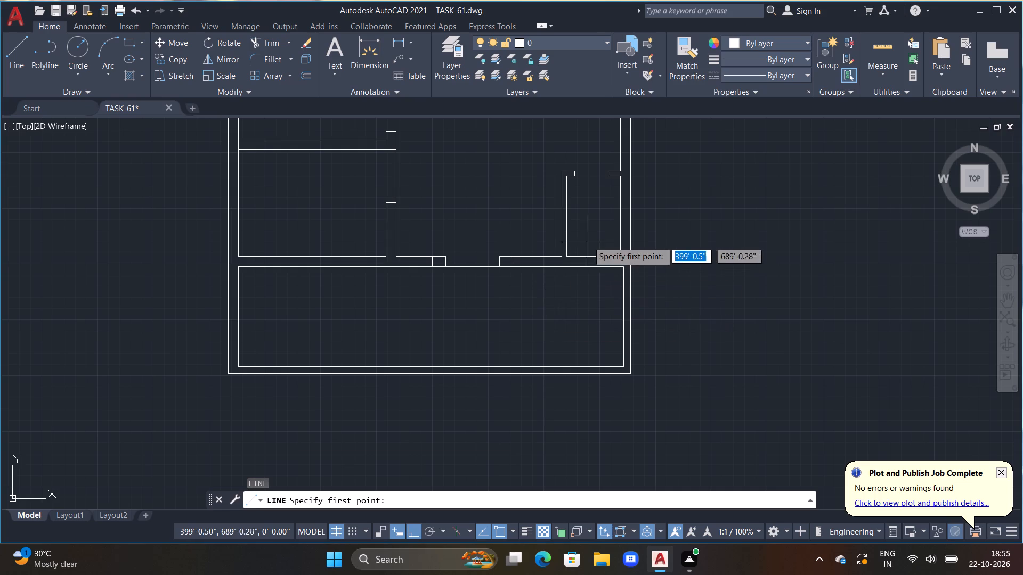
left_click(564, 364)
left_click(563, 389)
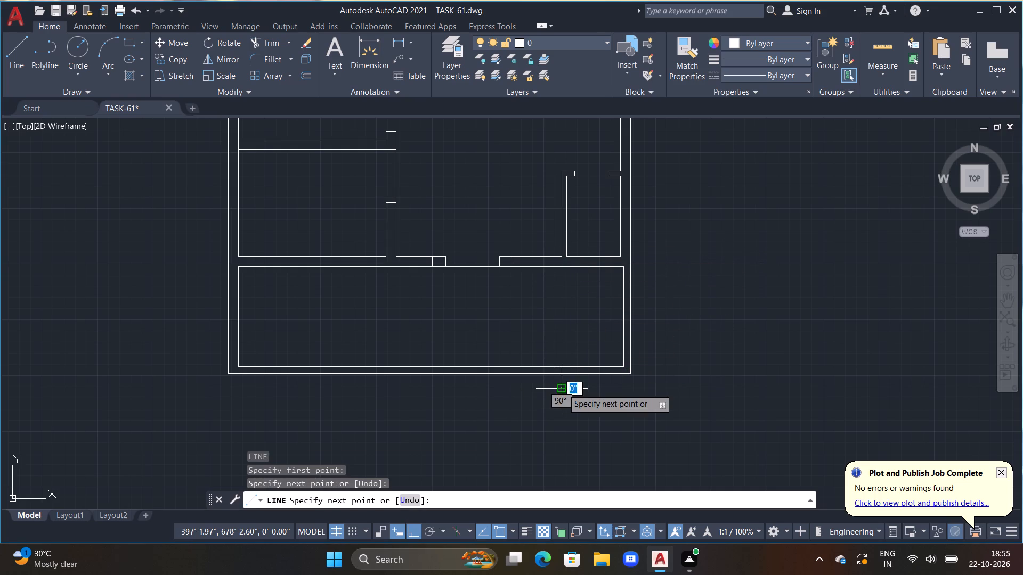
key("Escape")
Draw a second short vertical line across the bottom wall, aligned with the outer edge of the central opening's left jamb.
middle_click_drag(454, 379, 590, 354)
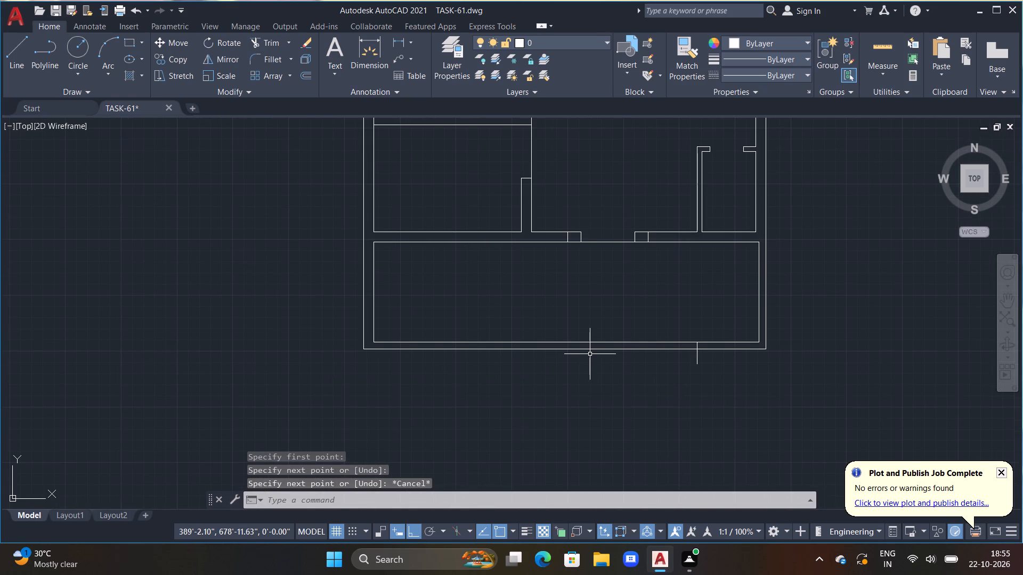
type("L")
key("space")
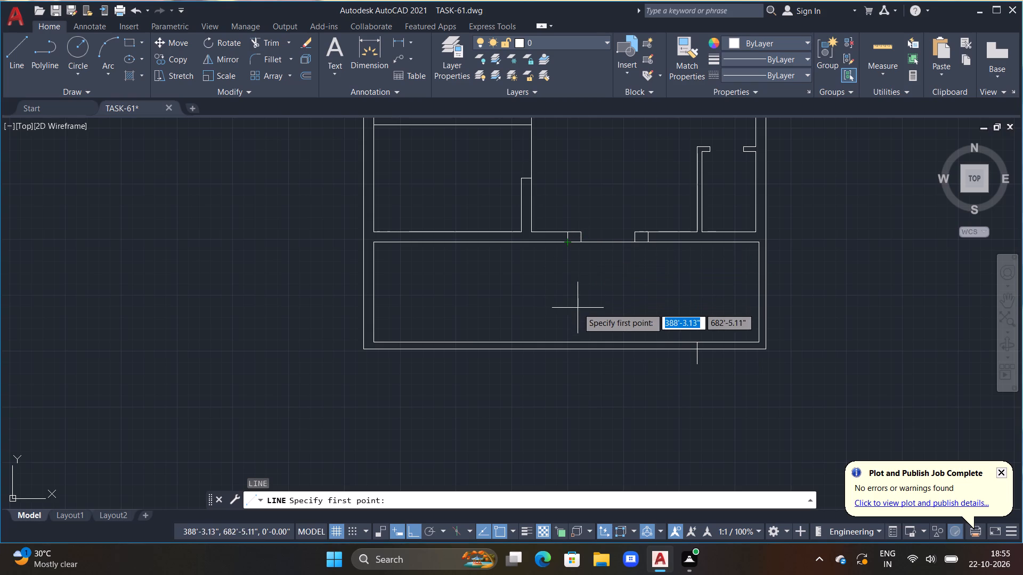
left_click(567, 335)
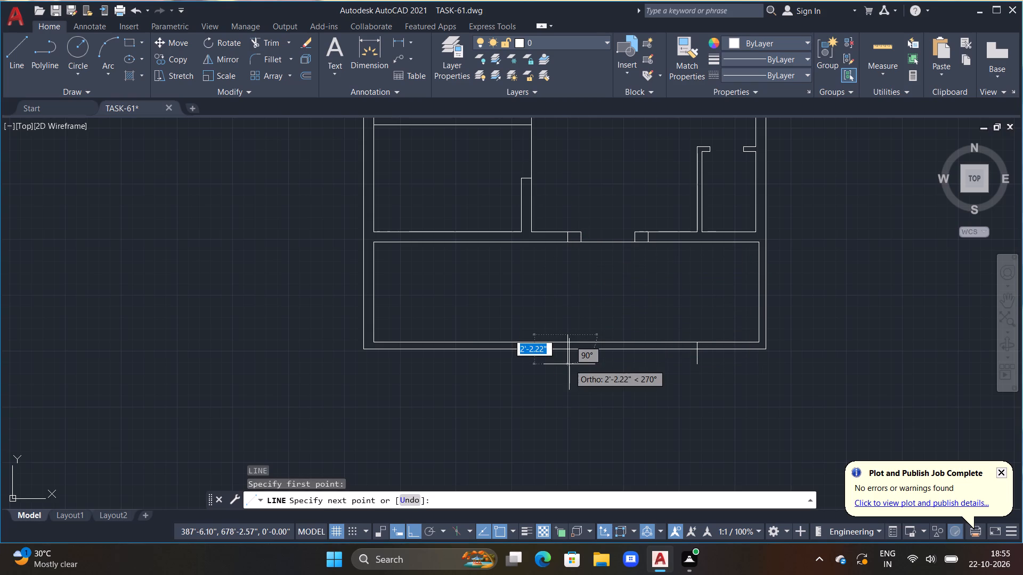
left_click(569, 364)
key("Escape")
Trim both short lines to the bottom wall's thickness and remove the wall's inner line between them.
type("TR")
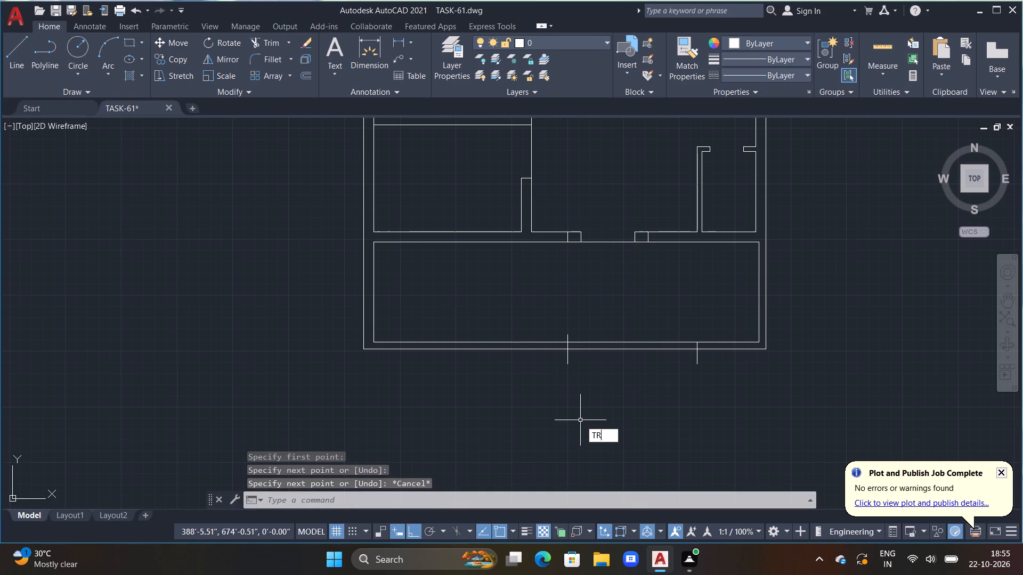
key("space")
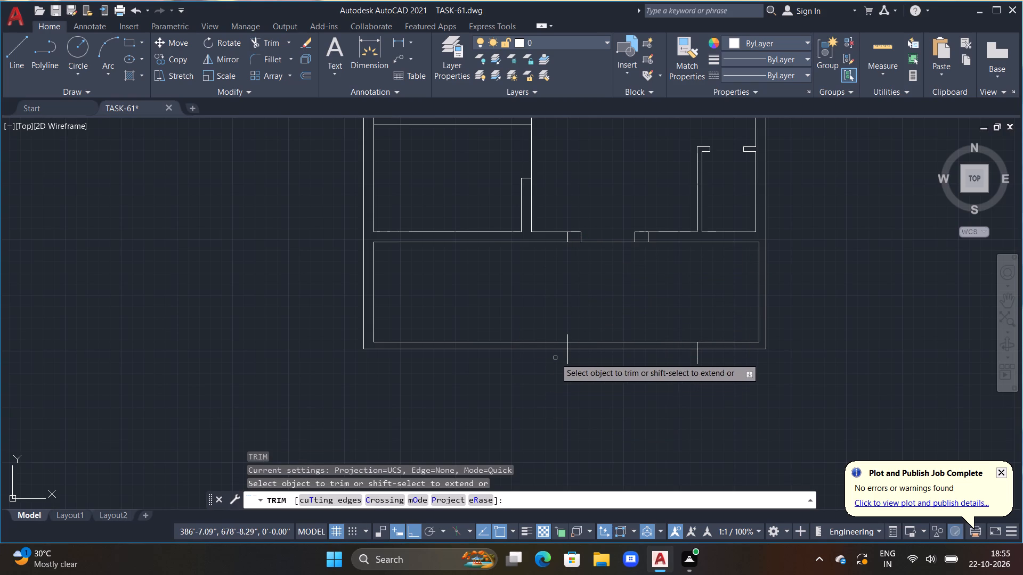
left_click_drag(556, 358, 707, 367)
left_click_drag(698, 356, 668, 362)
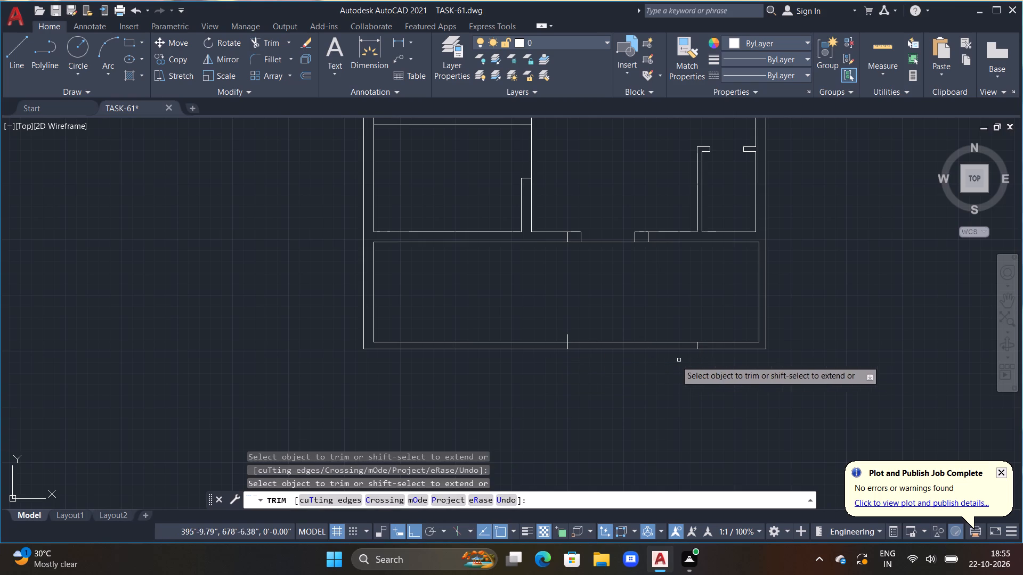
left_click_drag(668, 362, 631, 363)
left_click(567, 333)
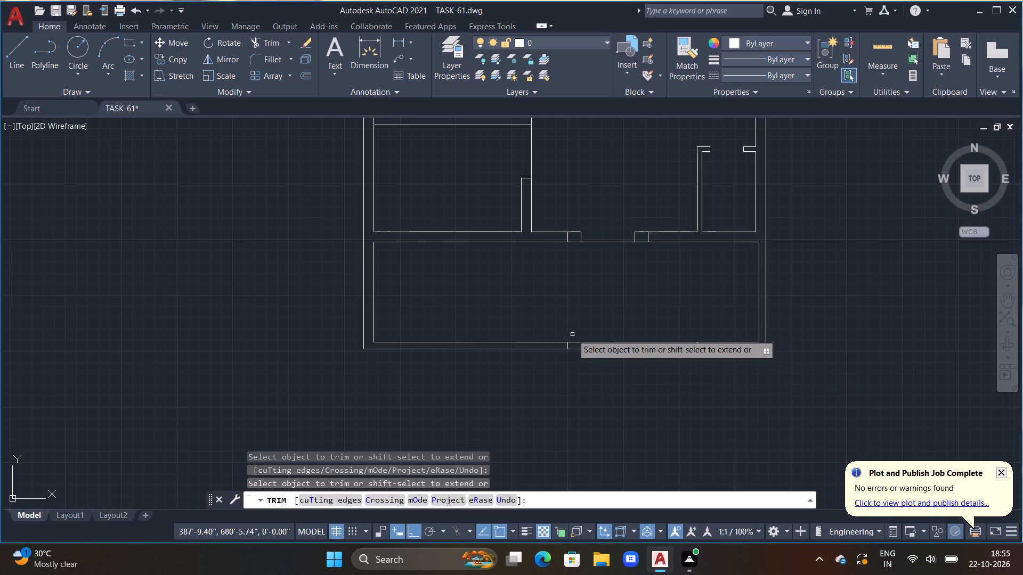
left_click(582, 341)
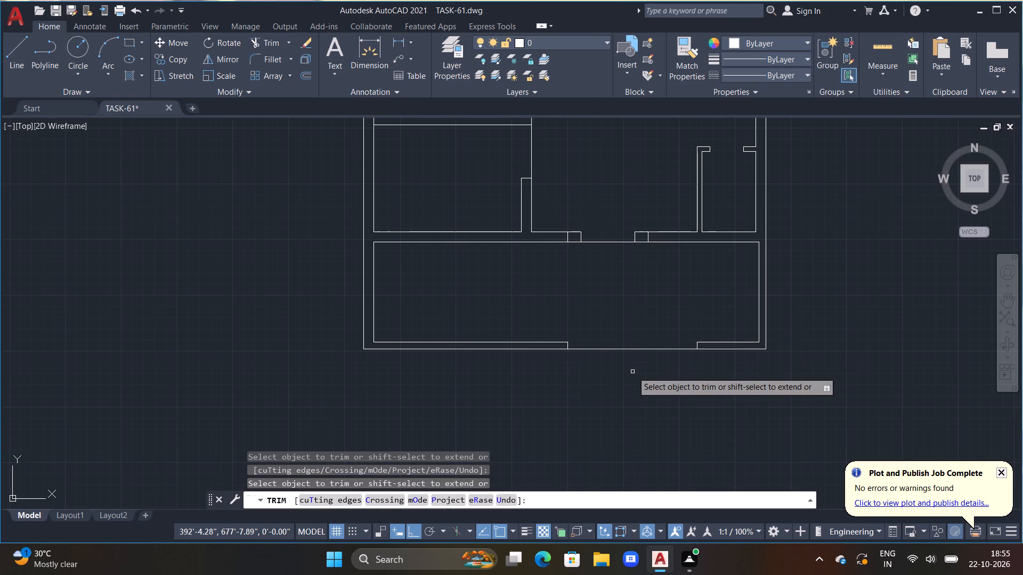
key("Escape")
key("Escape")
key("Escape")
key("Escape")
key("Escape")
key("Escape")
key("Escape")
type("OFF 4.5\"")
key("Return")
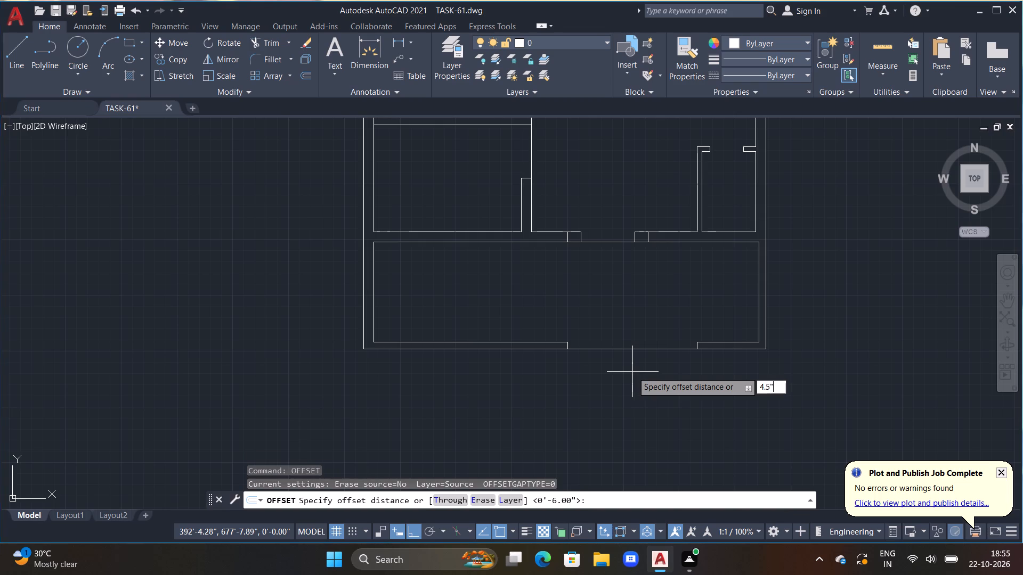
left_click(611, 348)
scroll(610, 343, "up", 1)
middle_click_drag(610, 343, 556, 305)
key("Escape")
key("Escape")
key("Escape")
Draw a horizontal line across the bottom wall's opening between the midpoints of its two end lines.
scroll(516, 322, "up", 2)
type("L")
key("space")
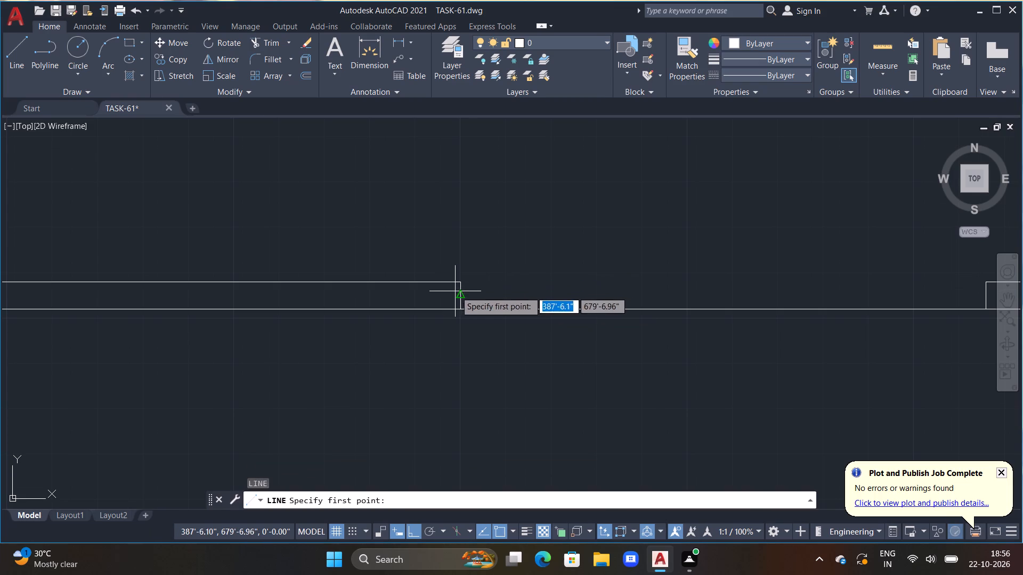
left_click_drag(459, 296, 484, 296)
middle_click_drag(659, 292, 166, 325)
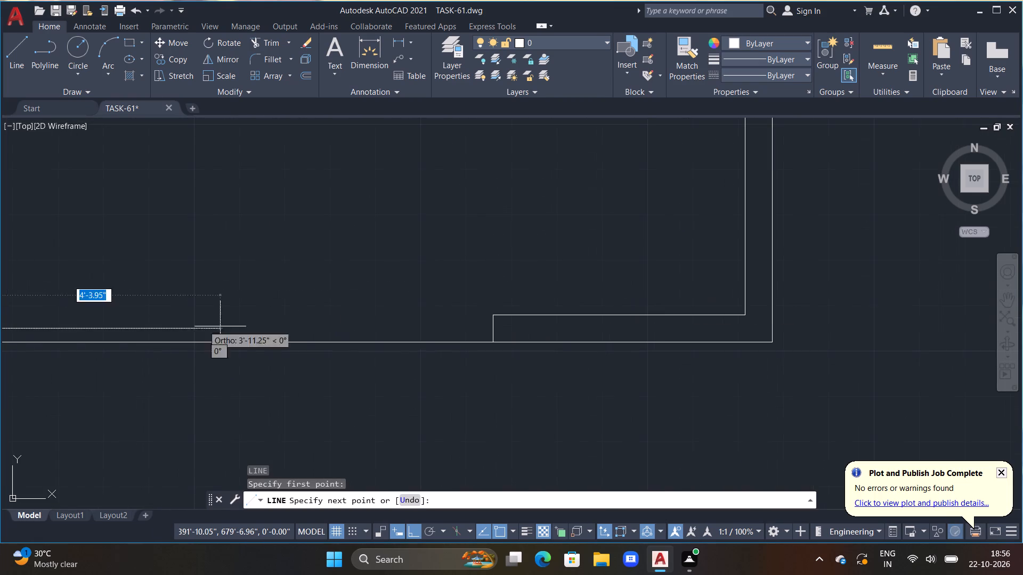
left_click(493, 330)
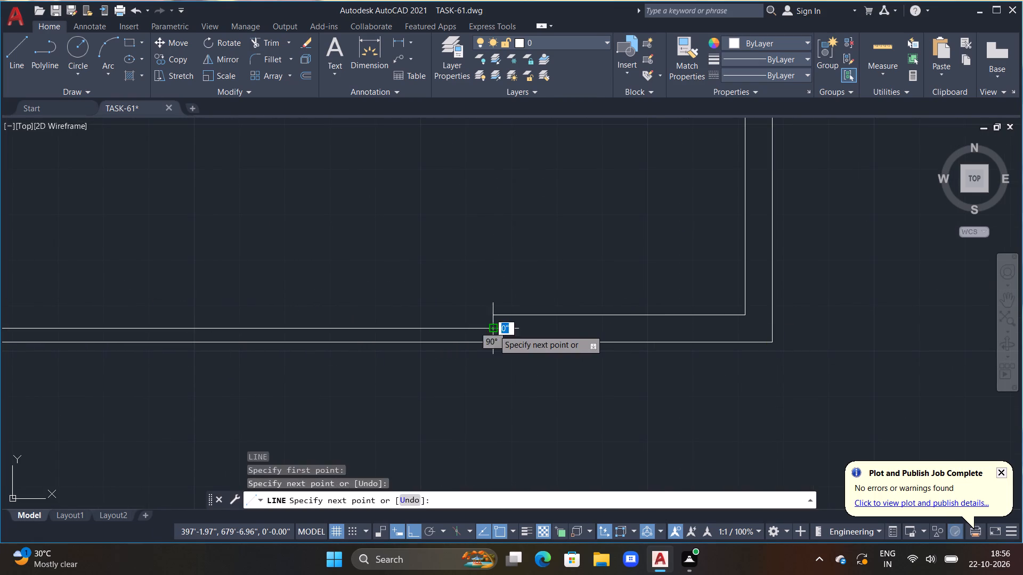
key("Escape")
Offset the bottom wall's inner line left of the opening 1' upward into the bottom space.
scroll(493, 332, "down", 2)
scroll(452, 348, "down", 2)
middle_click_drag(410, 353, 618, 393)
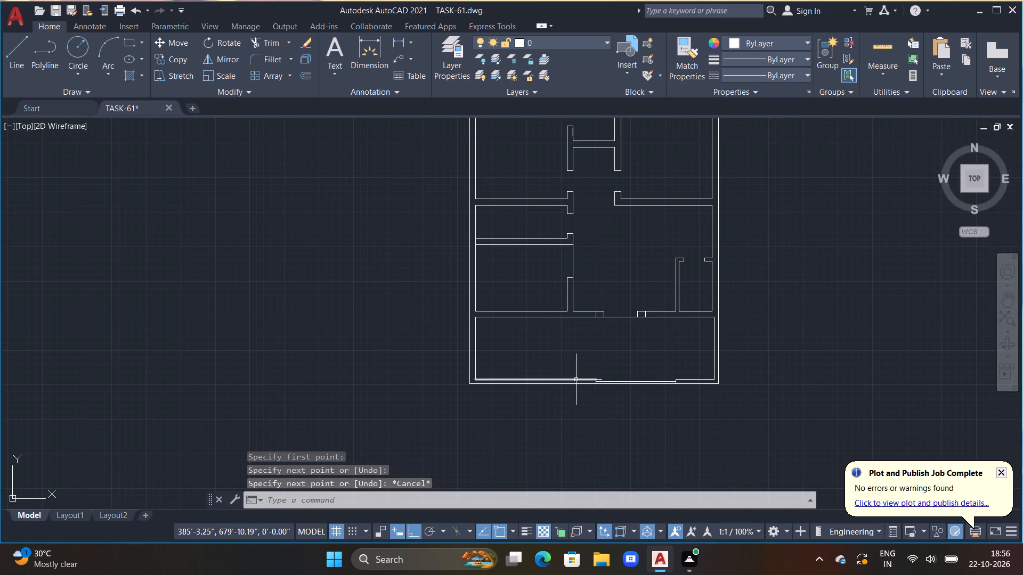
scroll(499, 349, "up", 1)
middle_click(446, 360)
scroll(446, 360, "up", 2)
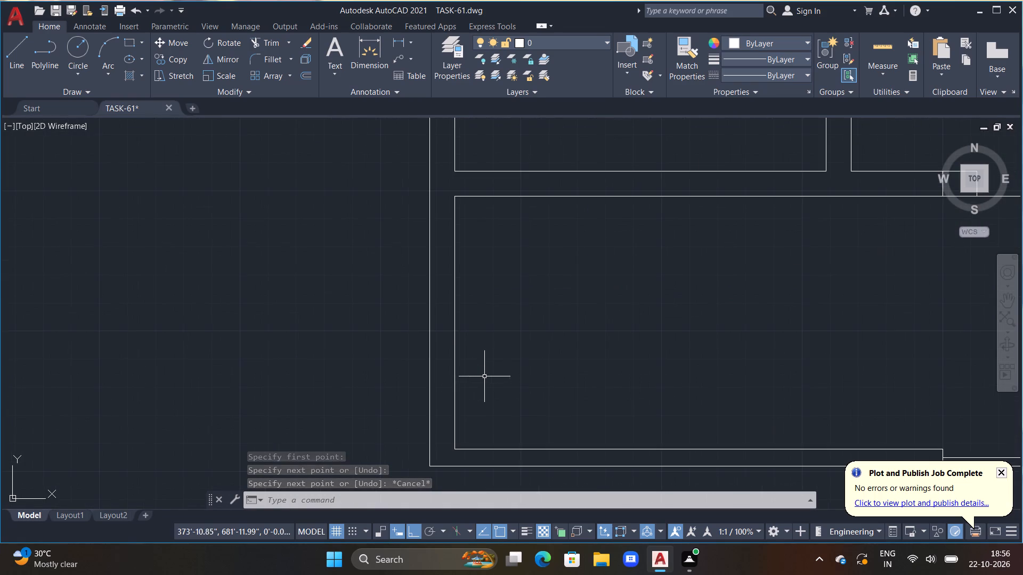
middle_click_drag(484, 379, 498, 354)
middle_click_drag(500, 368, 426, 341)
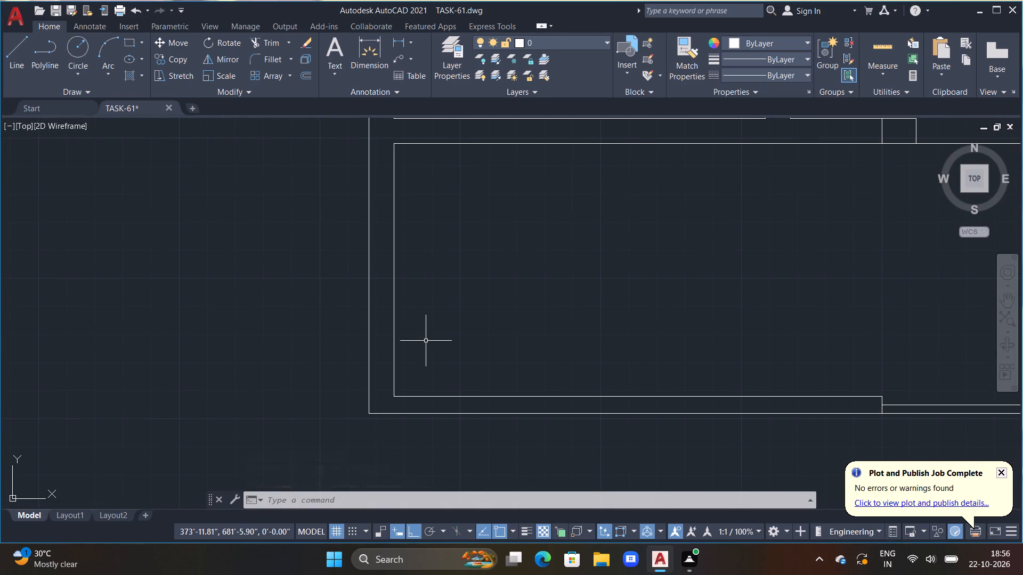
type("OFF 1'")
key("Return")
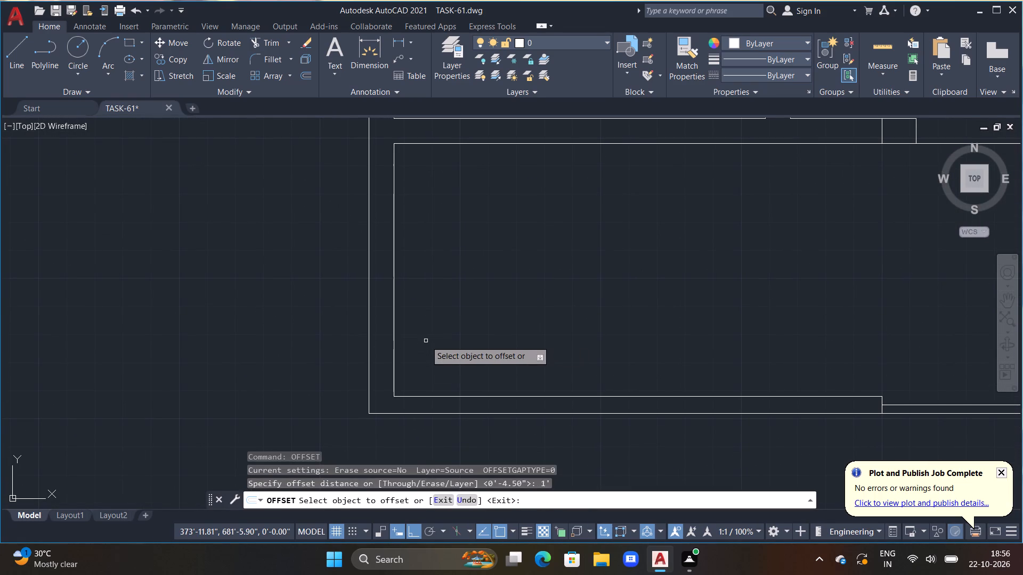
left_click(424, 396)
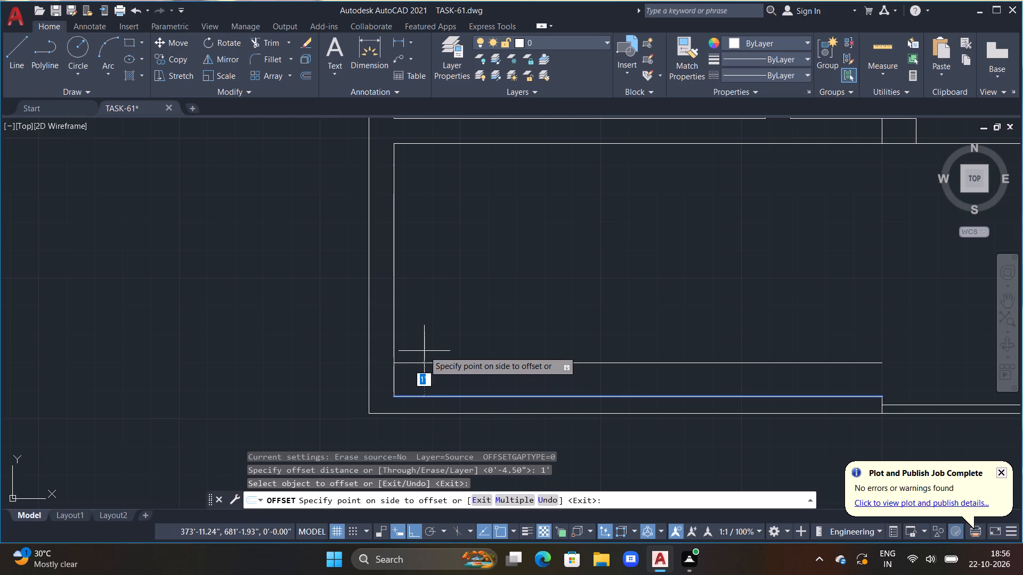
left_click(424, 347)
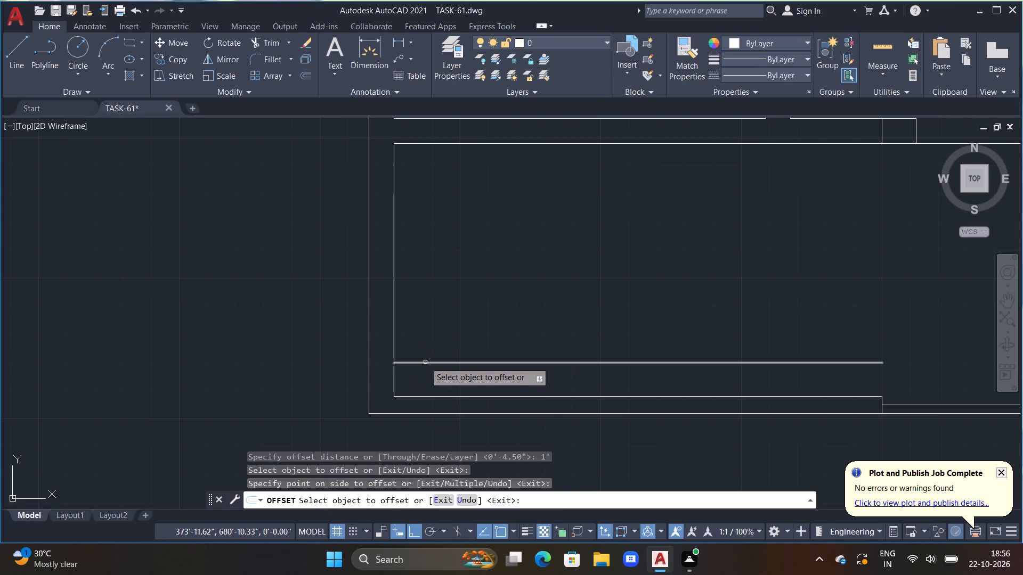
Offset the new line above the bottom wall a further 4.5" upward.
left_click(425, 362)
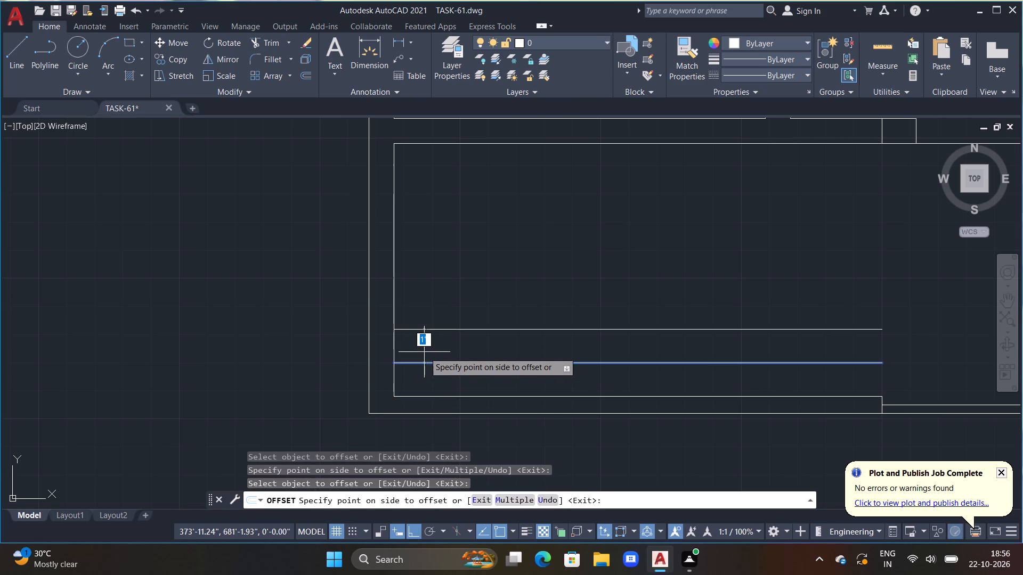
type("4.5\"")
key("Return")
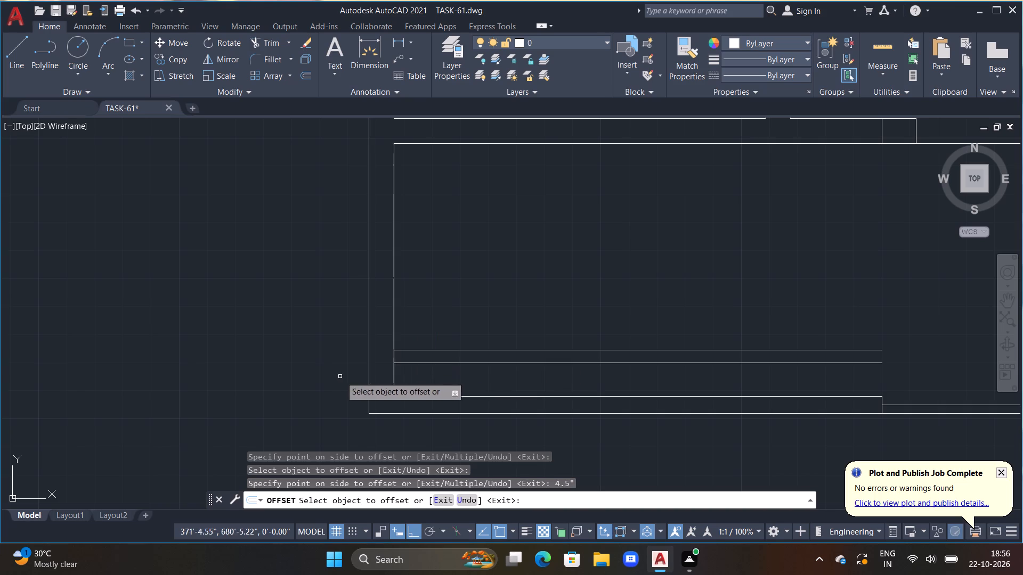
key("Escape")
key("Escape")
Trim the left wall's inner line between the two offset lines and below them down to the bottom wall.
type("TR")
key("space")
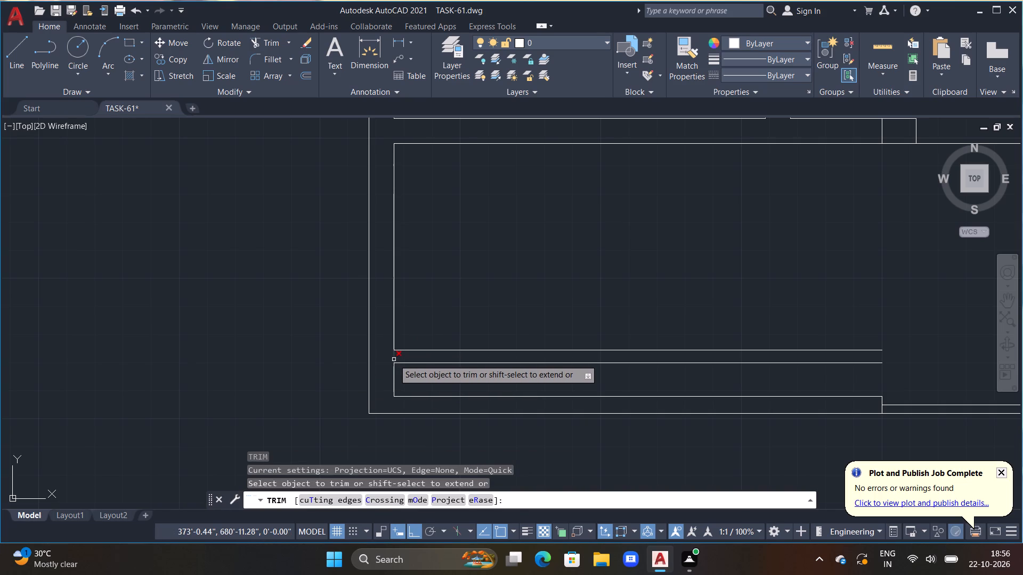
left_click(394, 359)
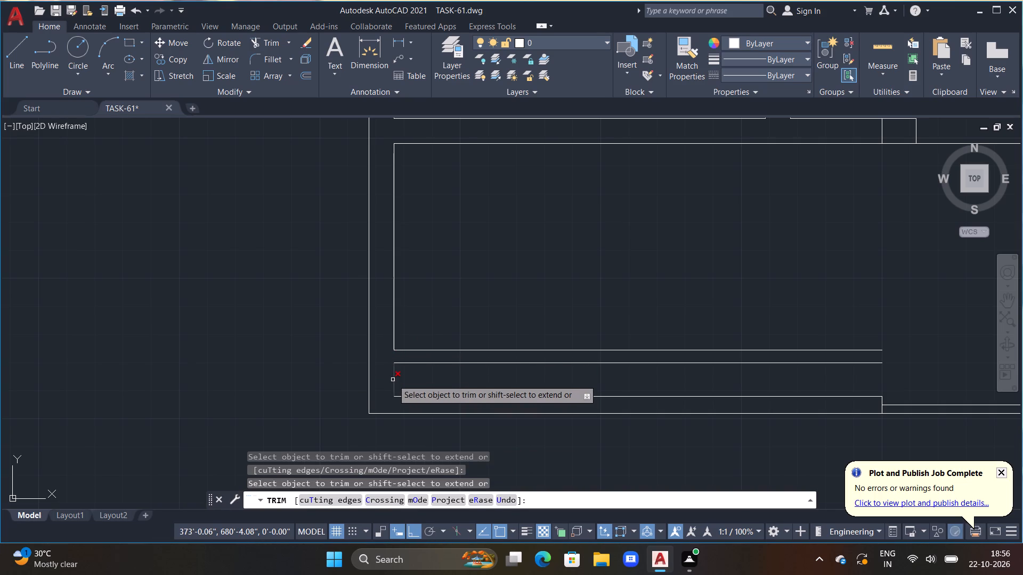
left_click(393, 380)
key("Escape")
key("Escape")
key("Escape")
key("Escape")
key("Escape")
Offset the left wall's outer line 4.5" inward, toward the bottom space.
type("OFF")
key("space")
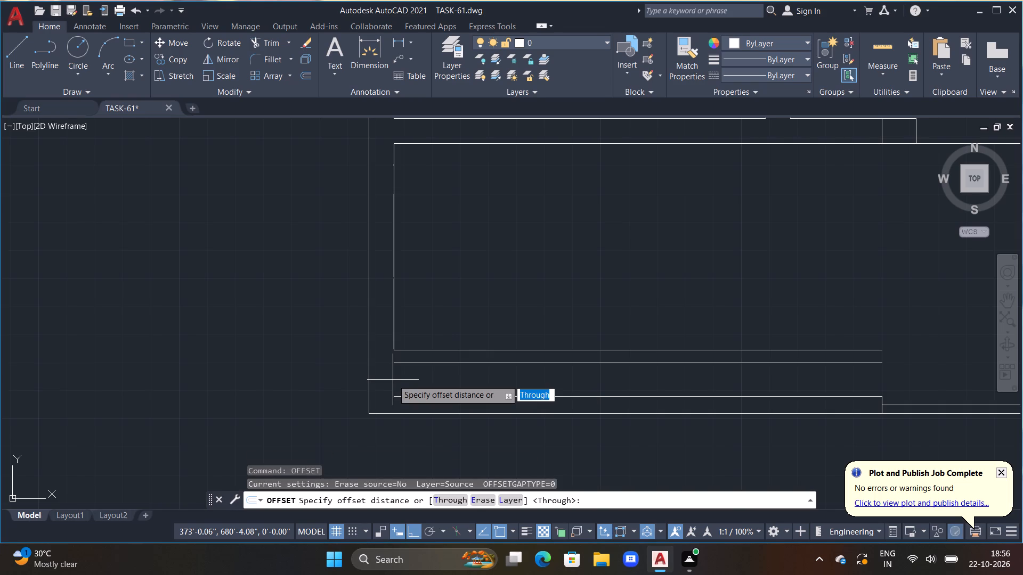
type("4.5\"")
key("Return")
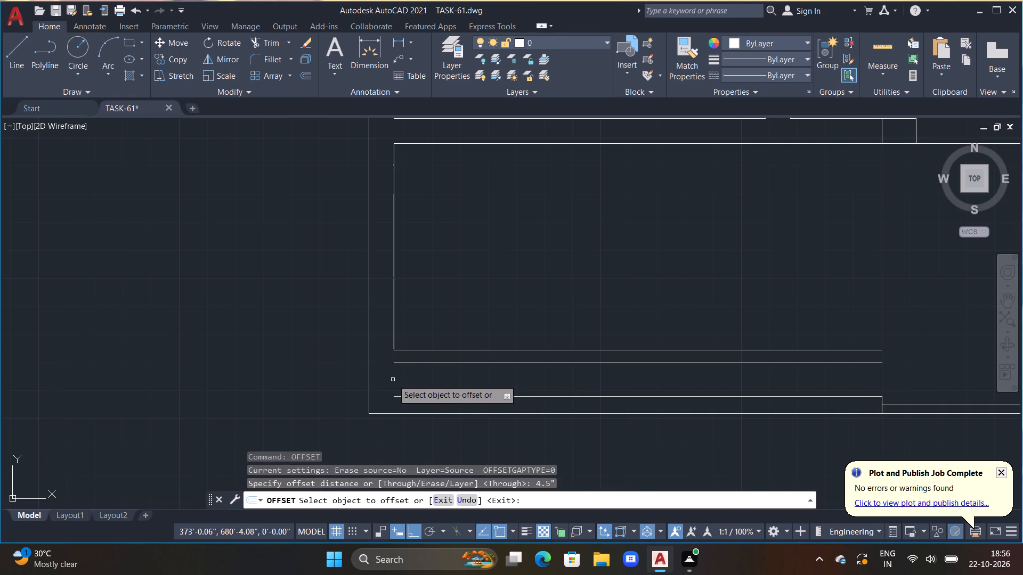
left_click(369, 388)
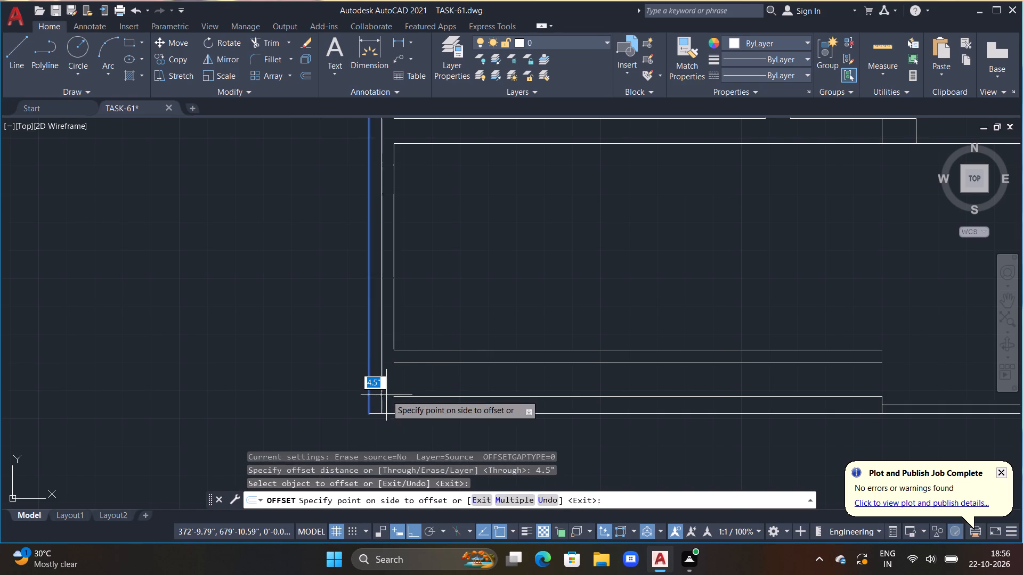
left_click(386, 395)
key("Escape")
key("Escape")
key("Escape")
key("Escape")
key("Escape")
key("Escape")
key("Escape")
key("Escape")
key("Escape")
Extend the bottom wall's inner line and the lower offset line above it leftward to the new 4.5" offset line.
type("EX")
key("space")
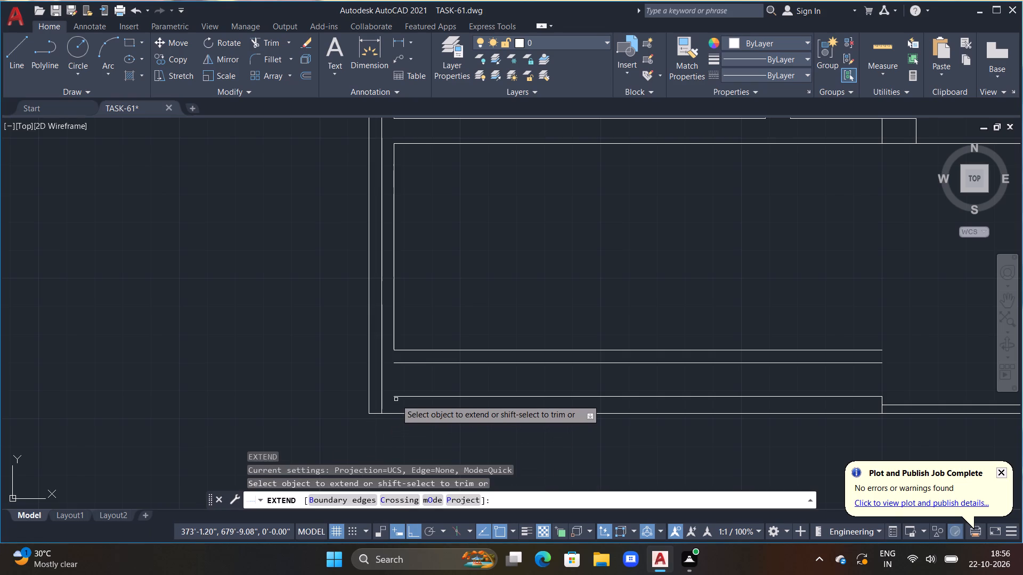
left_click(394, 397)
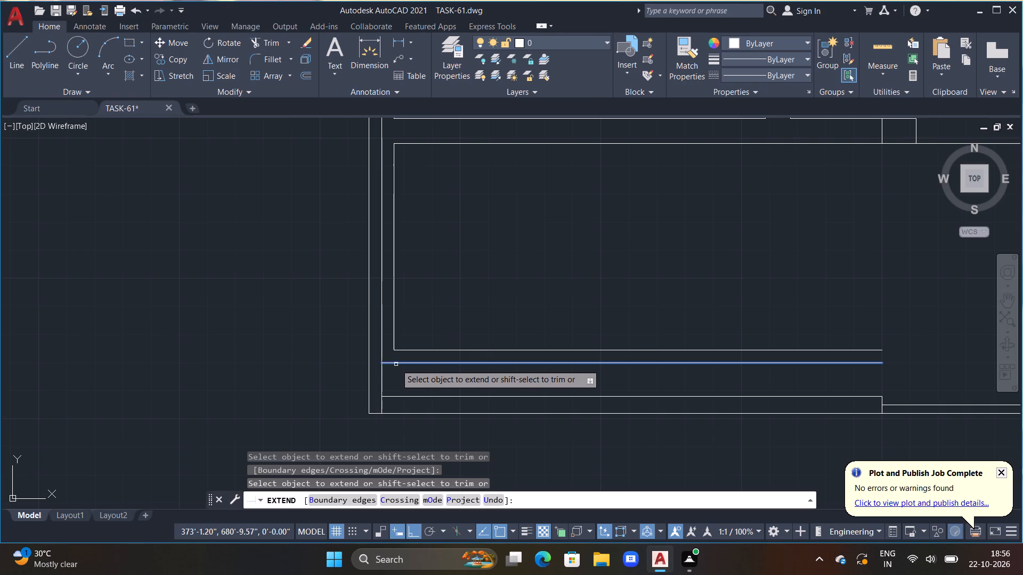
left_click(396, 364)
key("Escape")
Trim the new vertical line's stub below the bottom wall's inner line.
type("TR")
key("space")
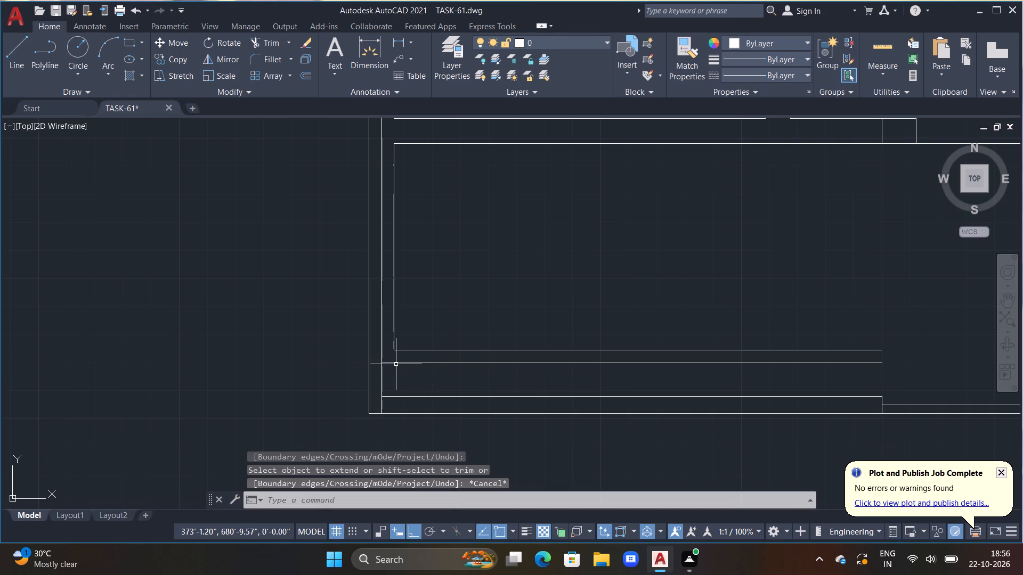
left_click(380, 406)
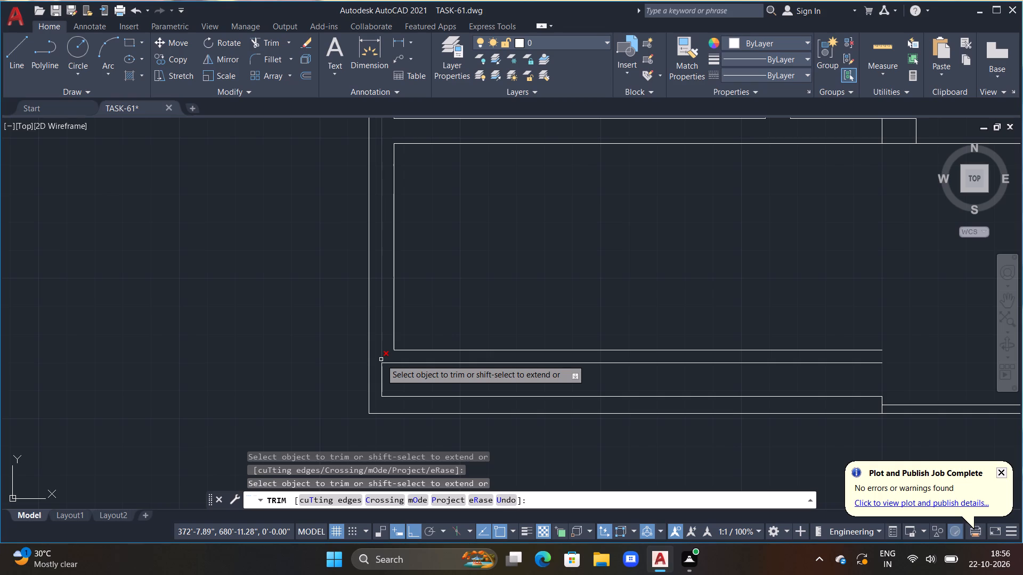
middle_click_drag(472, 387, 452, 349)
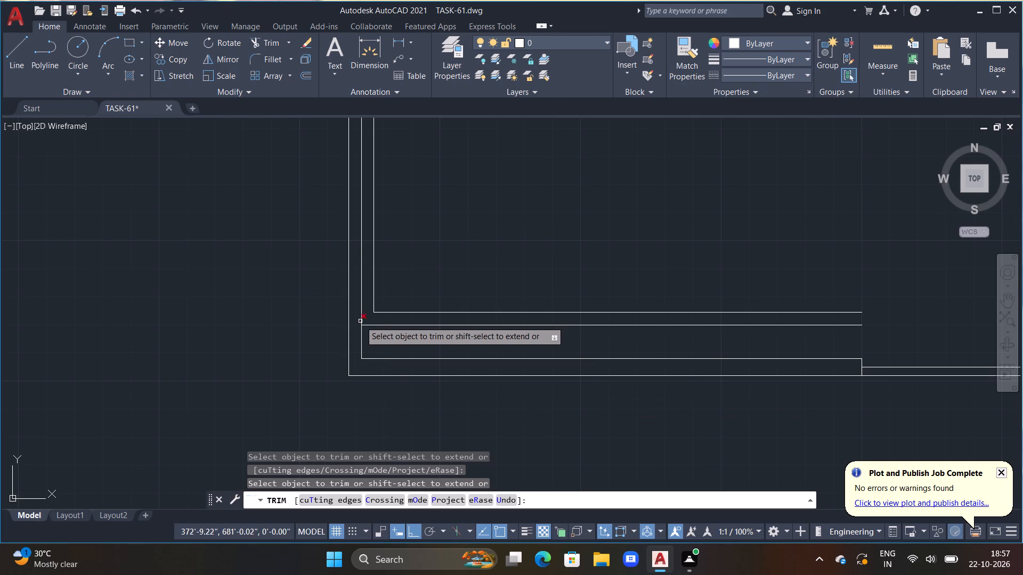
key("Escape")
key("Escape")
key("Escape")
key("Escape")
key("Escape")
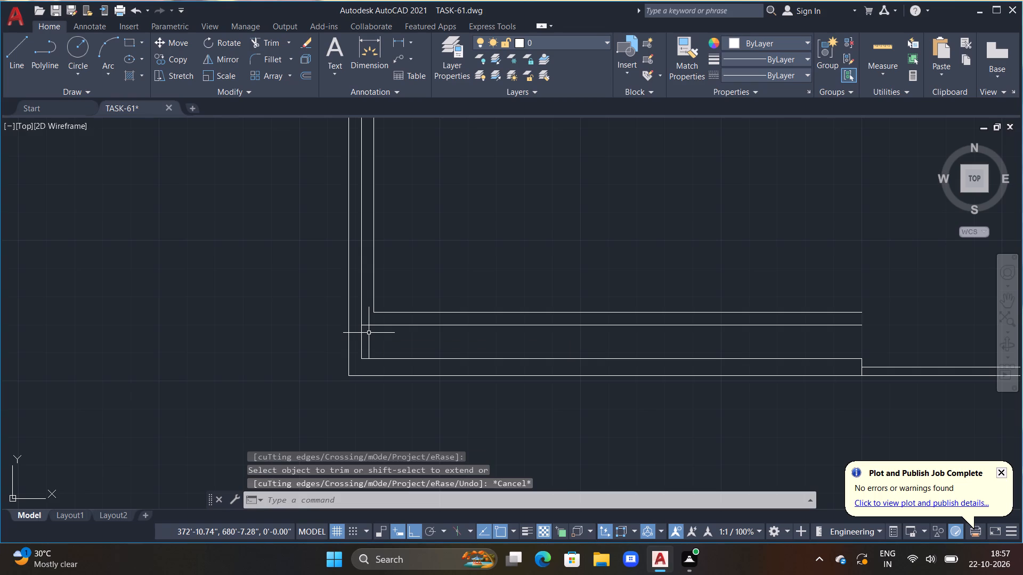
Extend the lower offset line to the left wall's outer line, trim the new vertical line above it, and trim the extension back.
type("EX")
key("space")
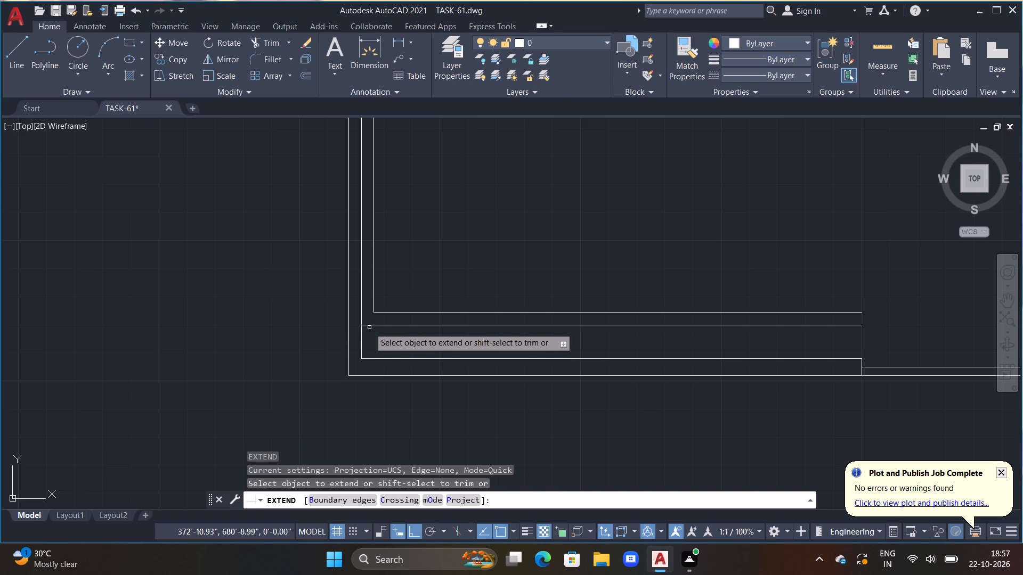
left_click(369, 326)
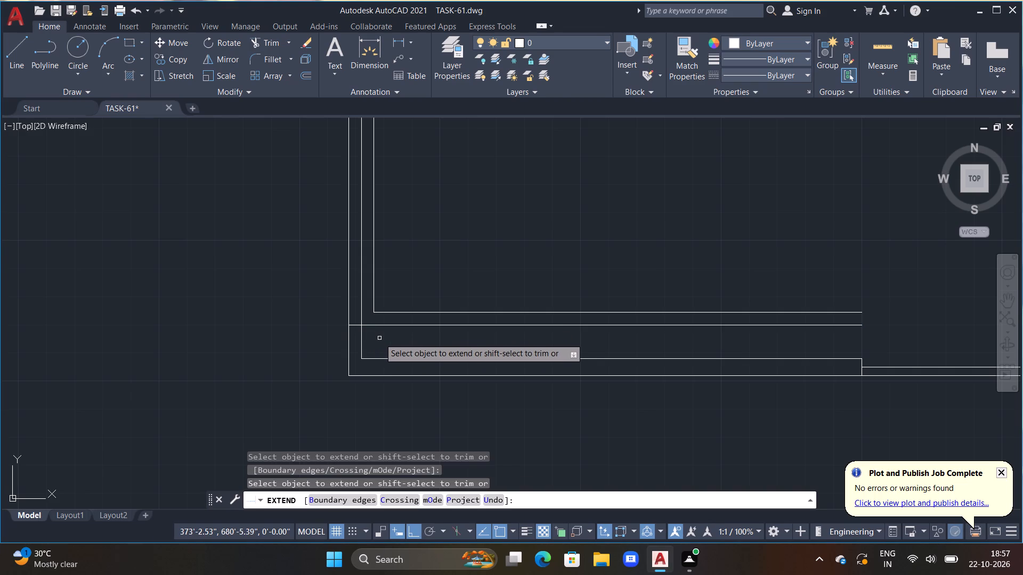
middle_click_drag(379, 340, 383, 332)
key("Escape")
key("Escape")
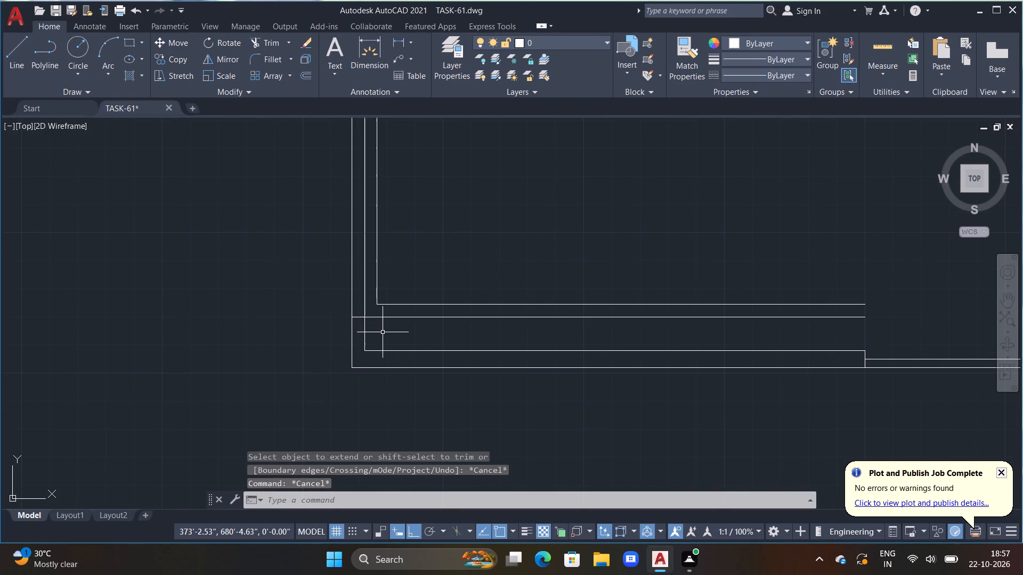
type("TR")
key("space")
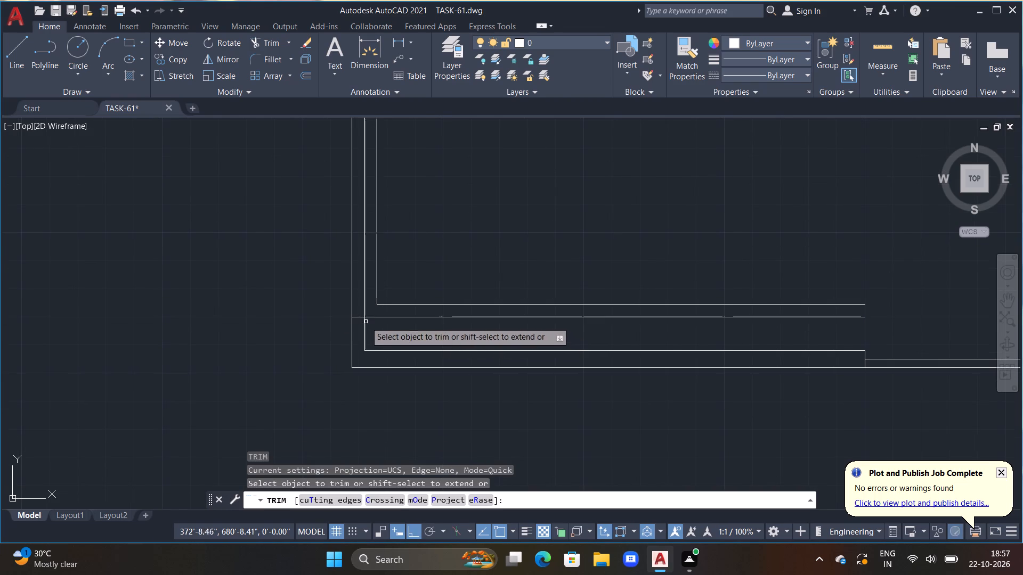
left_click(364, 309)
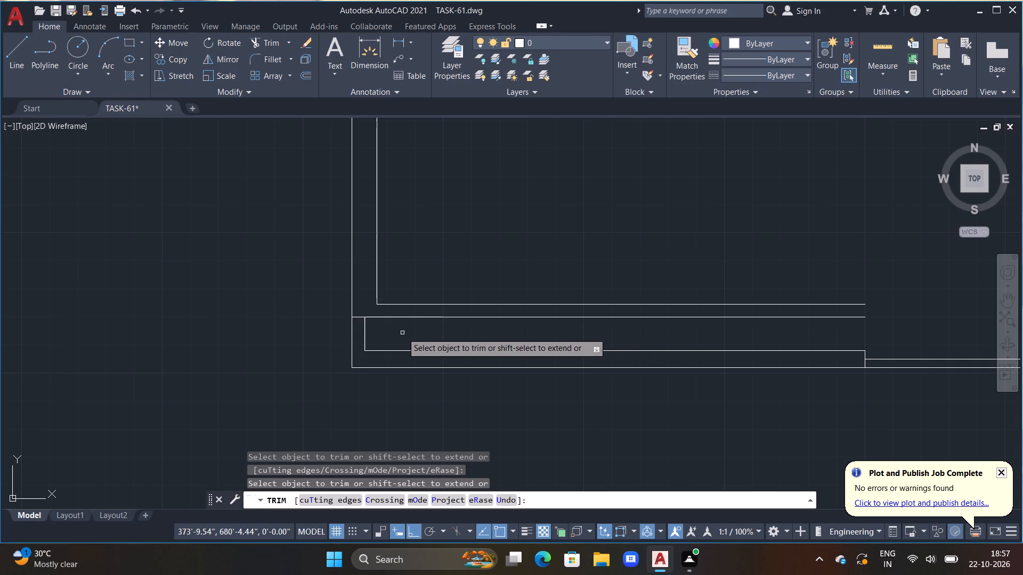
left_click(359, 319)
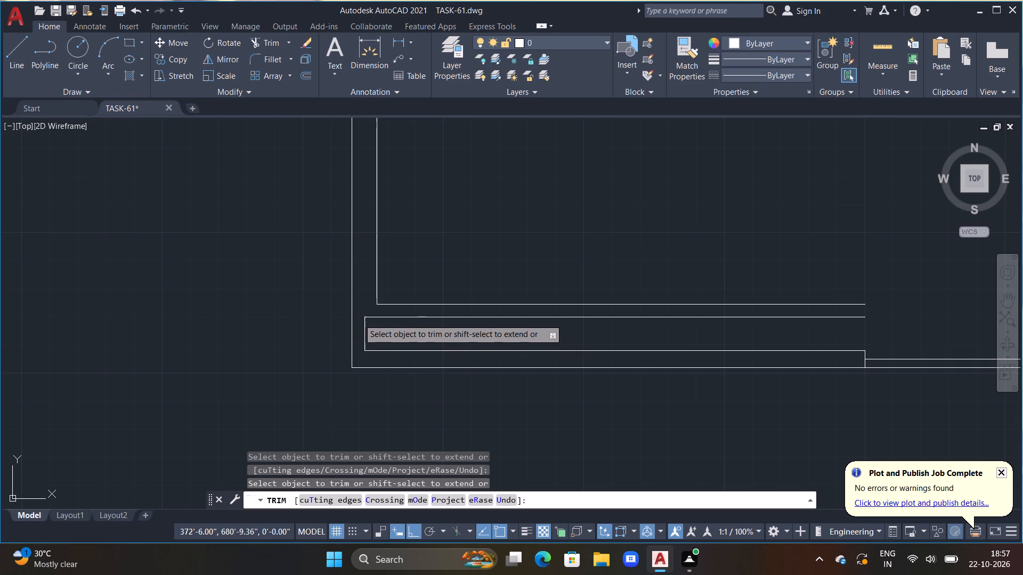
key("Escape")
Draw a short vertical line crossing both offset lines above the bottom wall, left of the bottom opening.
scroll(475, 337, "down", 1)
middle_click_drag(522, 336, 342, 336)
scroll(424, 327, "up", 1)
middle_click_drag(427, 327, 484, 338)
type("L")
key("space")
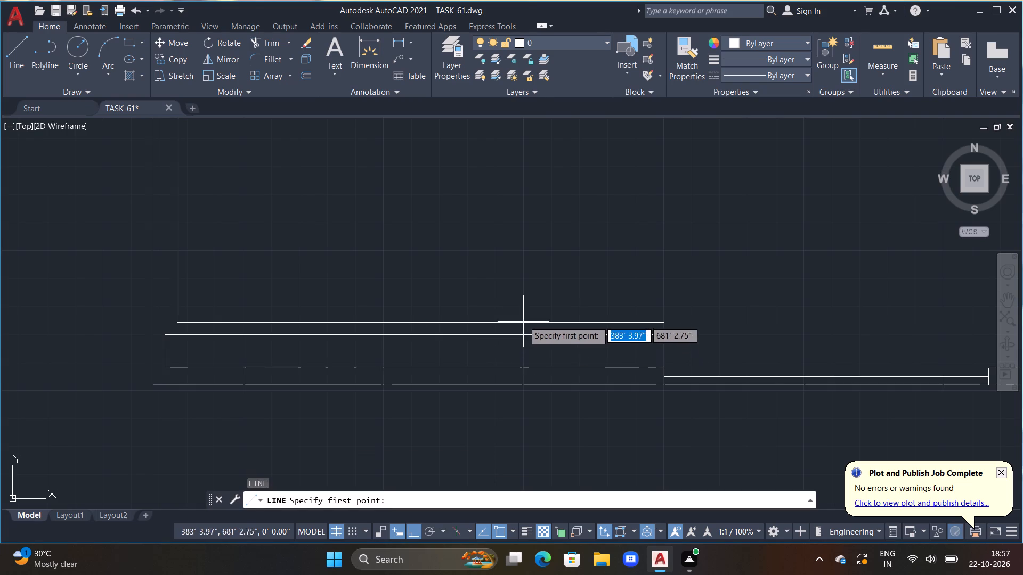
left_click_drag(522, 314, 522, 325)
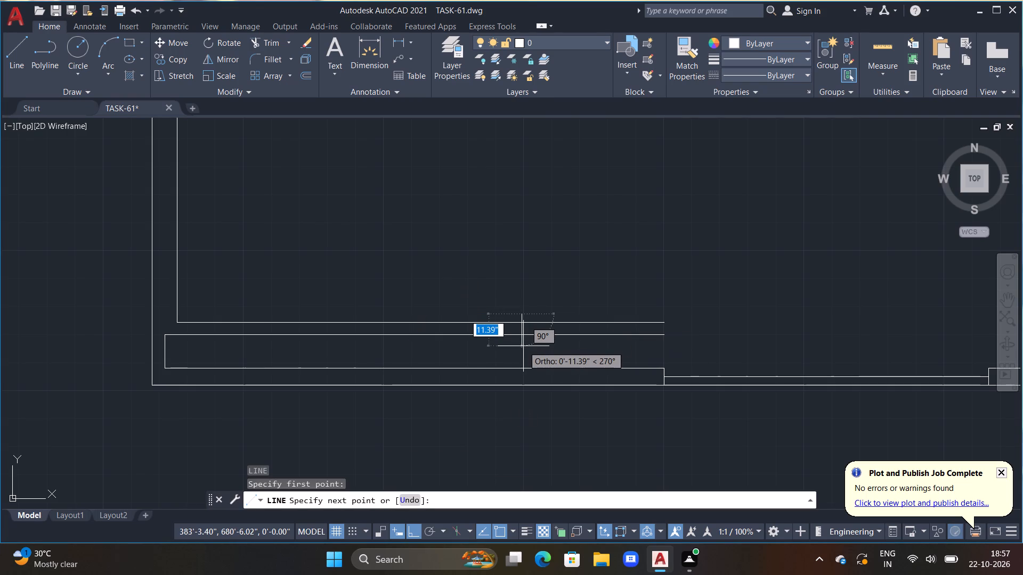
left_click(524, 352)
key("Escape")
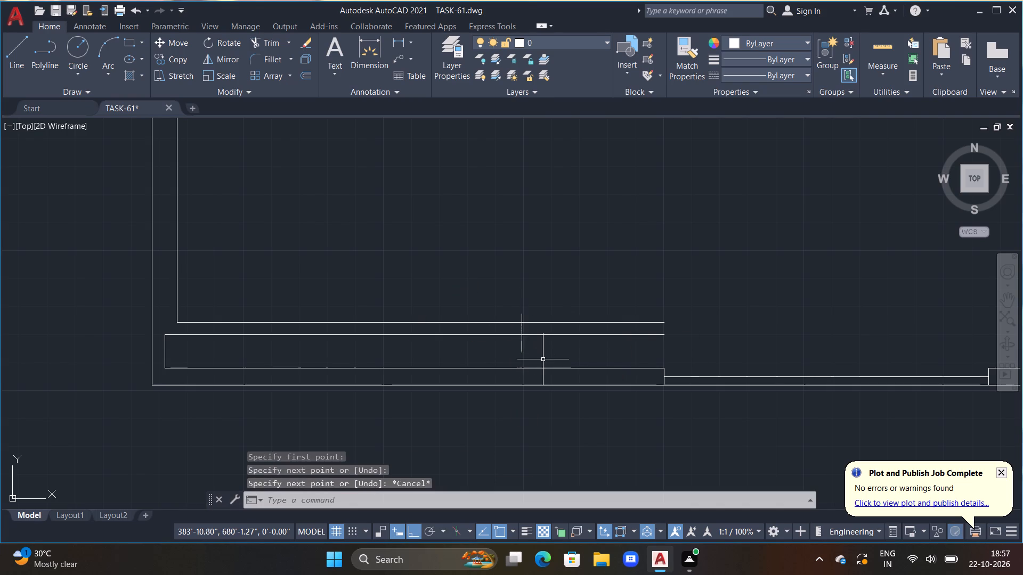
Trim both offset lines right of the short vertical line and its overhanging ends to close the inner partition.
type("TR")
key("space")
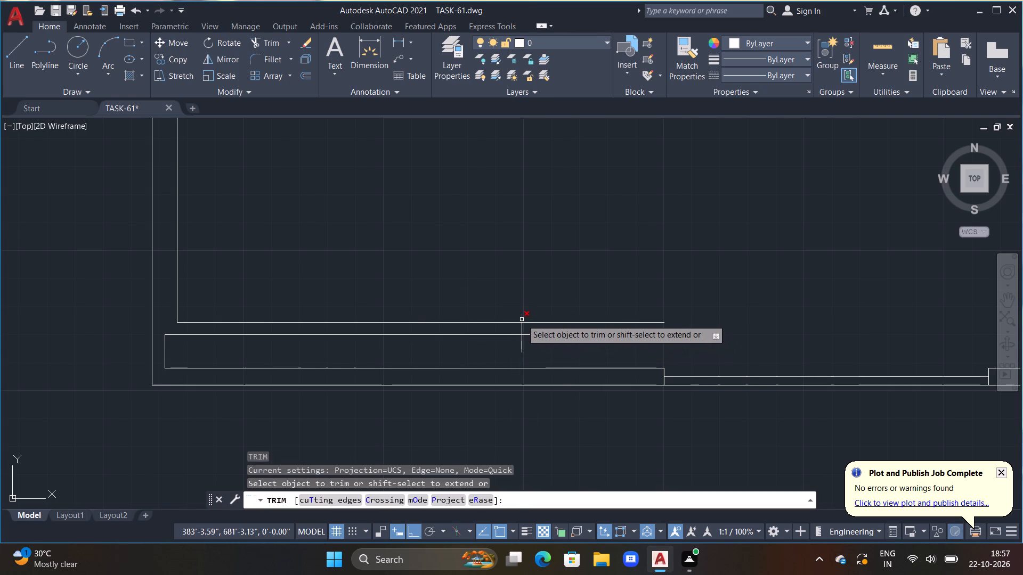
left_click(522, 319)
left_click_drag(528, 321, 530, 331)
left_click_drag(529, 332, 527, 337)
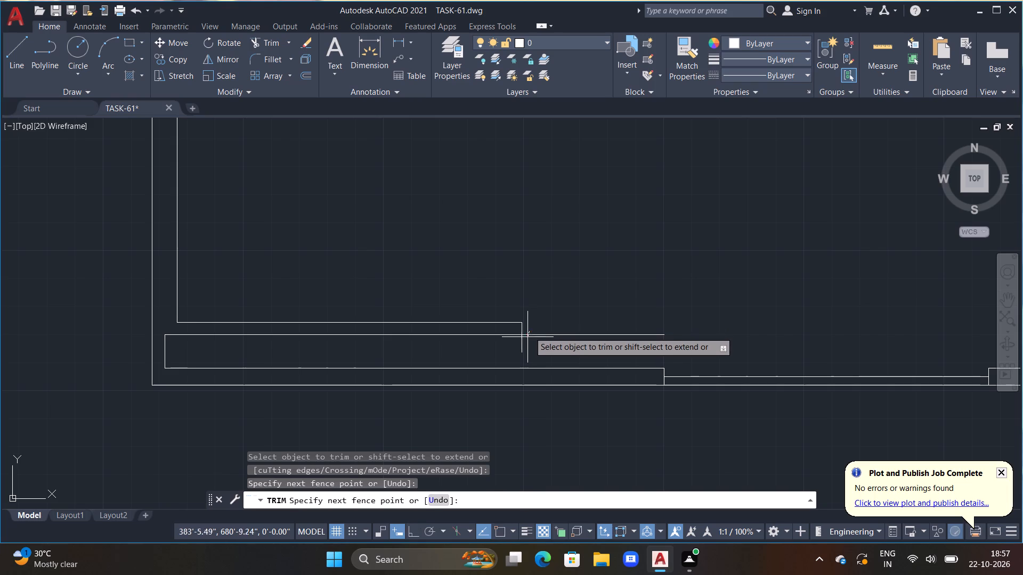
left_click_drag(527, 337, 512, 344)
scroll(554, 331, "down", 2)
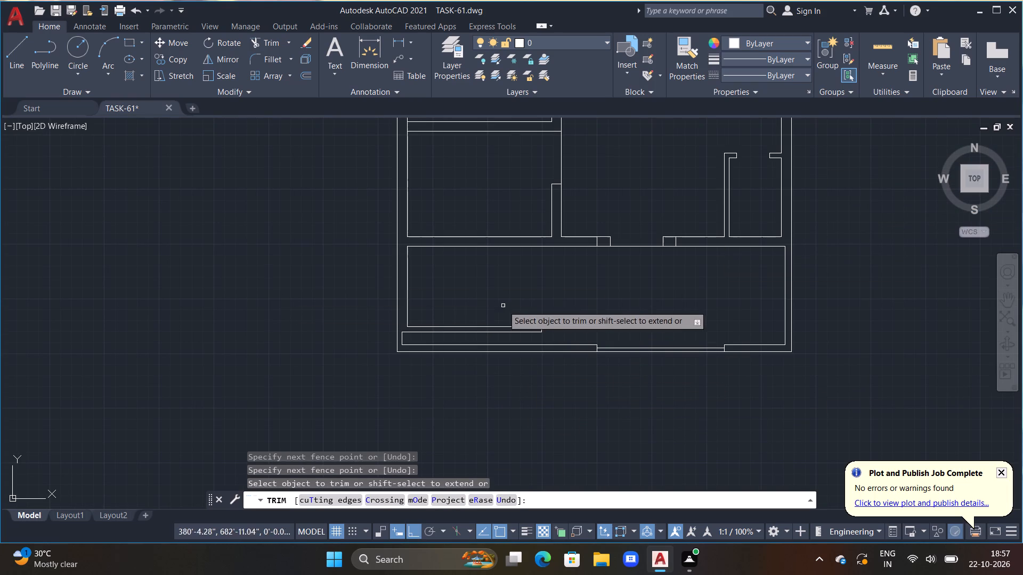
middle_click_drag(473, 303, 481, 415)
key("Escape")
key("Escape")
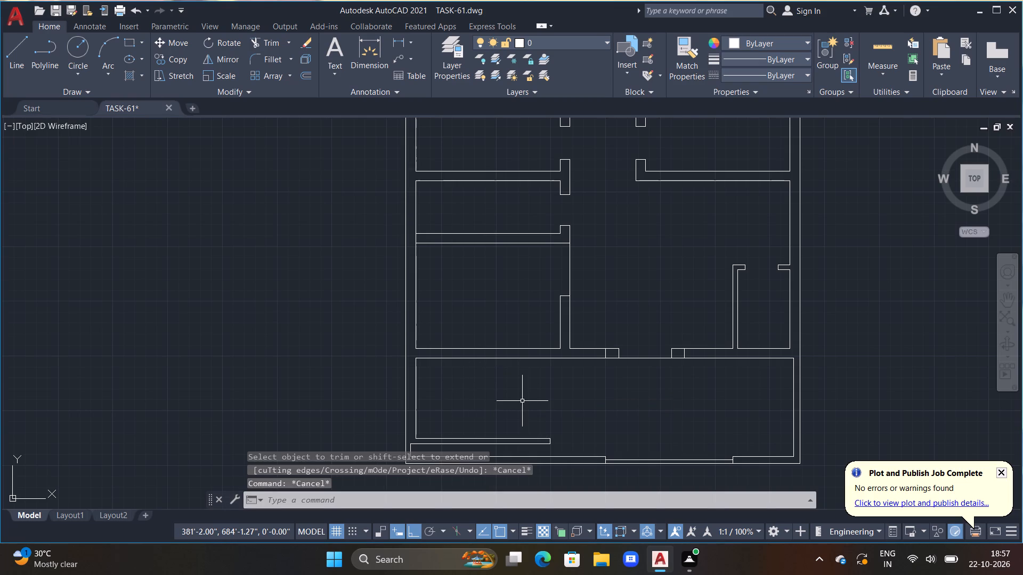
Draw a horizontal line across the top-left room's right partition, a little above the upper end of its door opening.
scroll(523, 397, "down", 1)
middle_click_drag(530, 398, 514, 327)
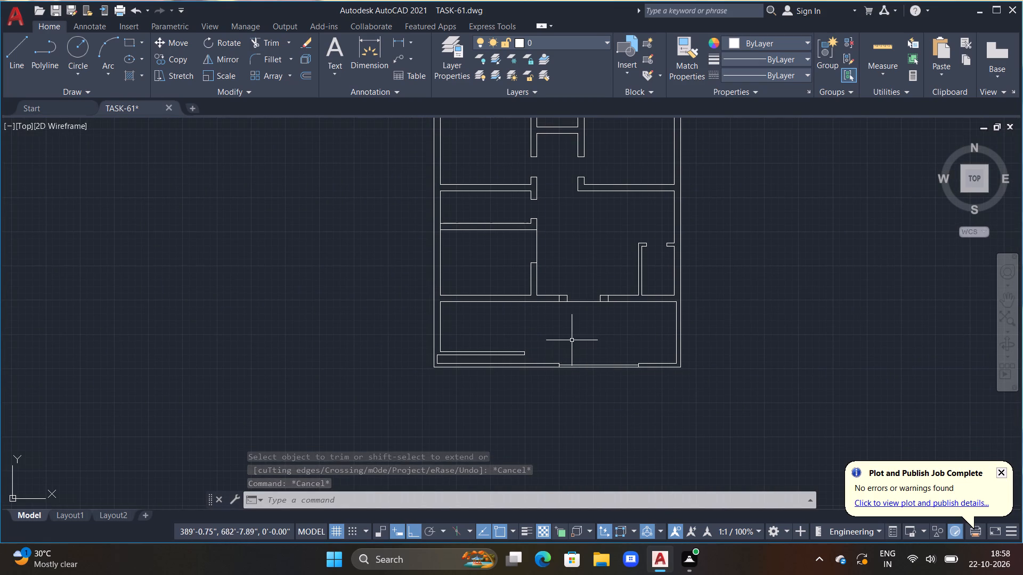
scroll(535, 310, "up", 1)
middle_click_drag(535, 310, 587, 377)
scroll(529, 269, "down", 2)
middle_click(536, 302)
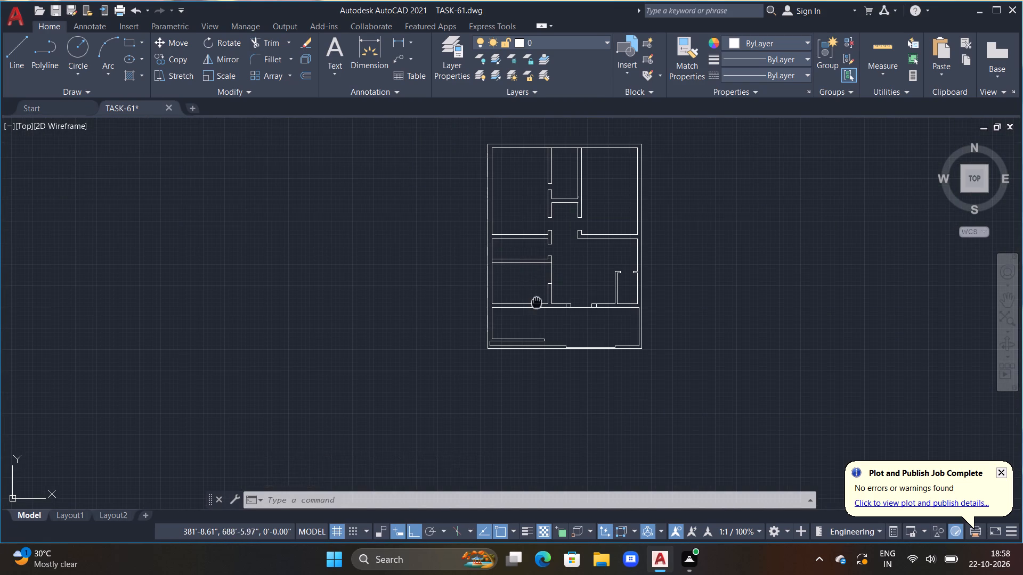
middle_click_drag(537, 245, 548, 299)
scroll(547, 292, "up", 2)
middle_click_drag(568, 254, 559, 395)
middle_click(559, 396)
scroll(554, 317, "up", 1)
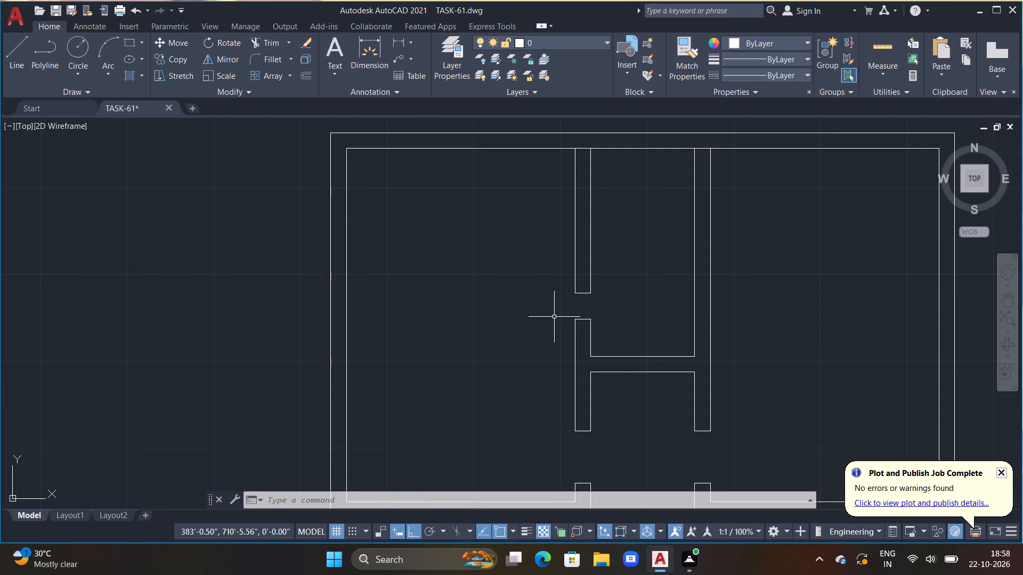
middle_click_drag(554, 315, 560, 329)
scroll(567, 370, "up", 2)
middle_click_drag(592, 333, 552, 264)
scroll(555, 266, "up", 1)
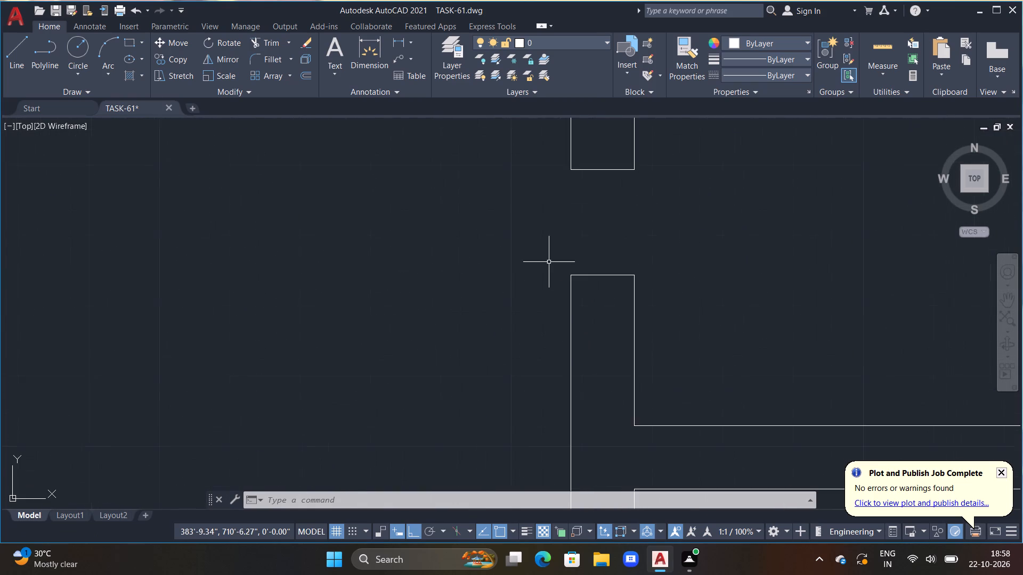
scroll(567, 282, "down", 2)
middle_click_drag(621, 257, 626, 306)
scroll(625, 305, "up", 1)
type("L")
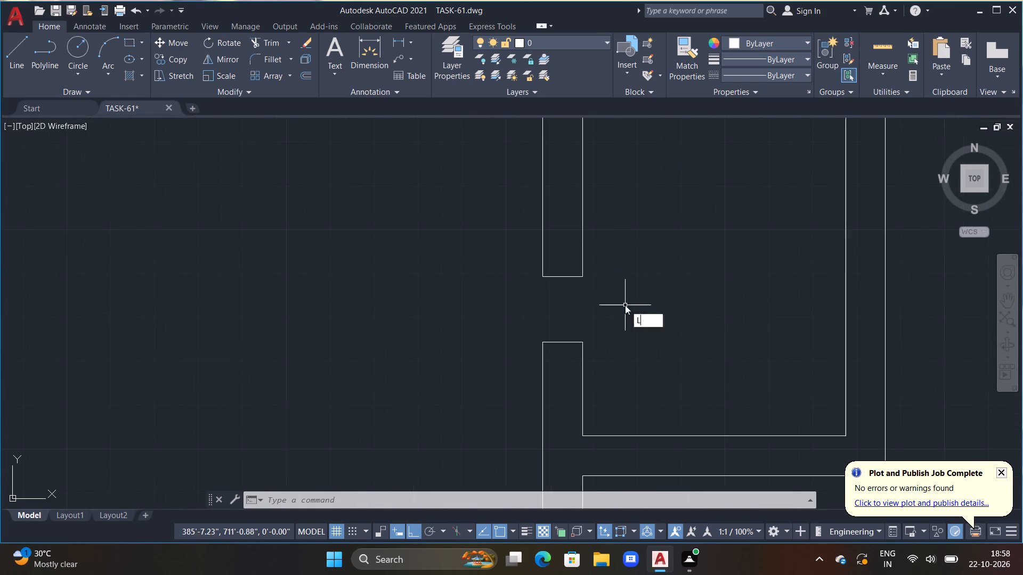
key("space")
left_click(531, 243)
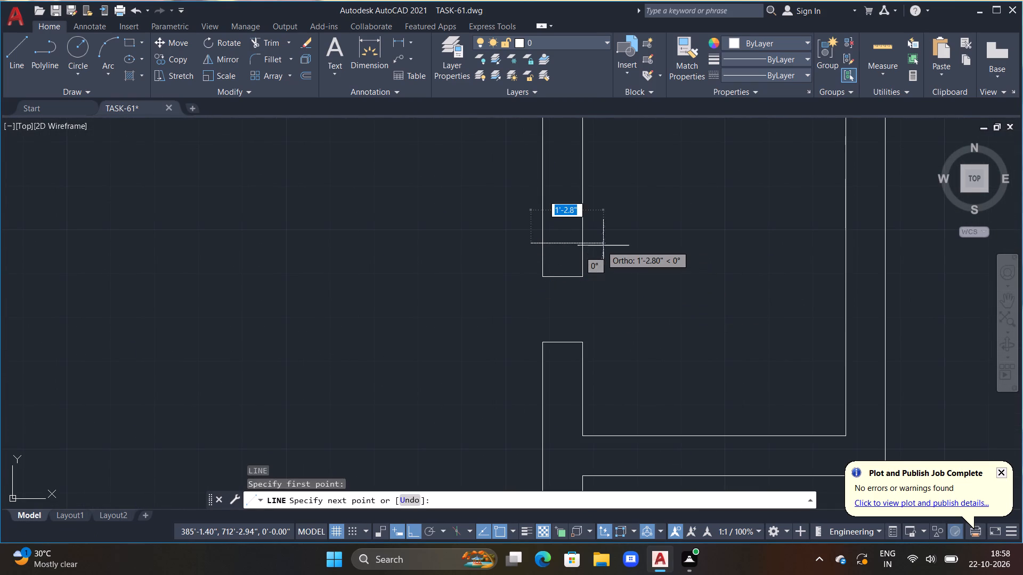
left_click(609, 245)
key("Escape")
Trim the partition below the new horizontal line, including the line's overhangs and the old end line, to widen the door opening.
type("TR")
key("space")
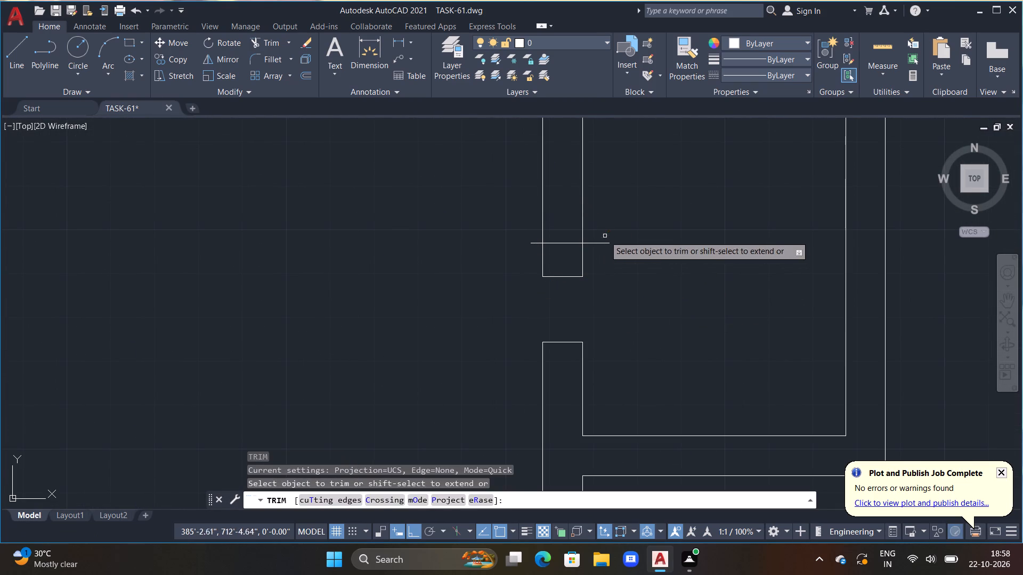
left_click_drag(605, 236, 559, 276)
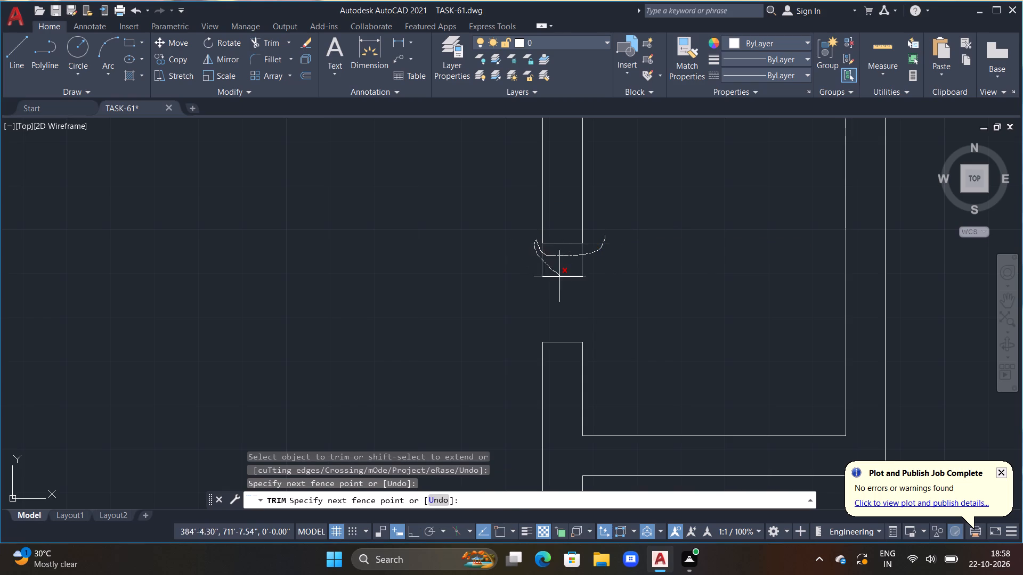
left_click_drag(559, 276, 561, 277)
key("Escape")
key("Escape")
key("Escape")
key("Escape")
key("Escape")
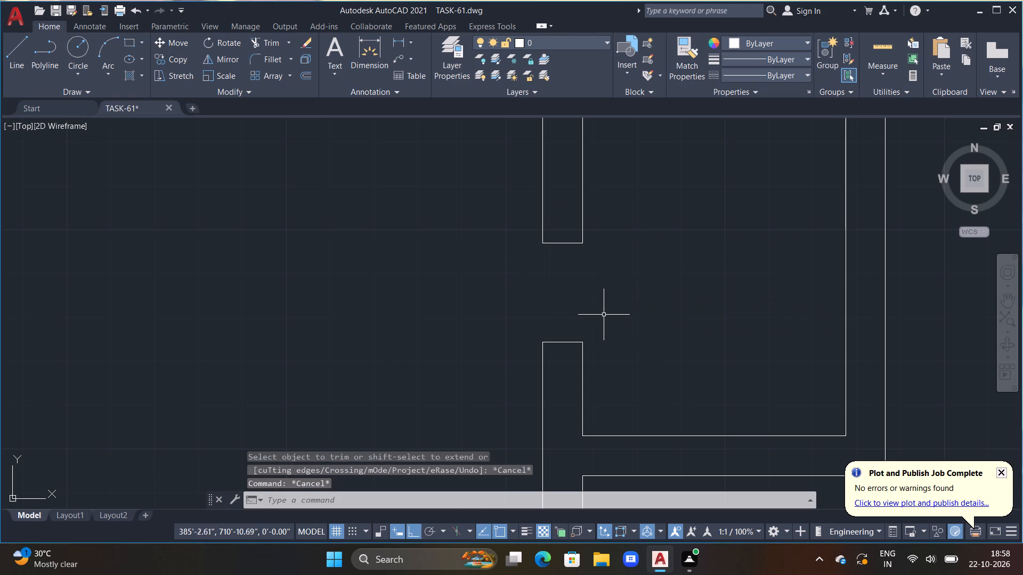
key("Escape")
Draw a 1'6" by 2" door leaf extending right from the lower end of the widened opening in the top-left room's right partition.
type("L")
key("space")
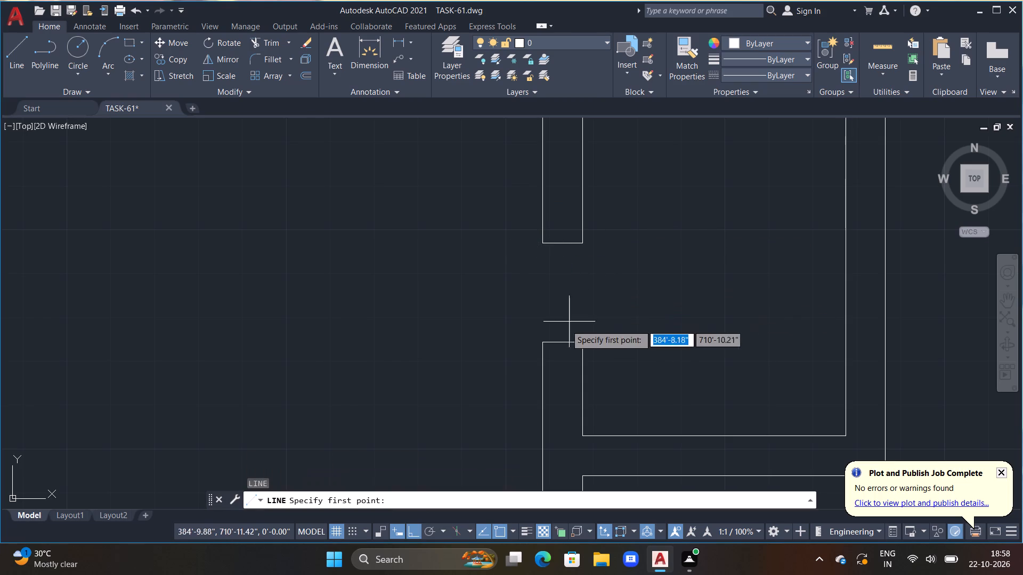
left_click(544, 342)
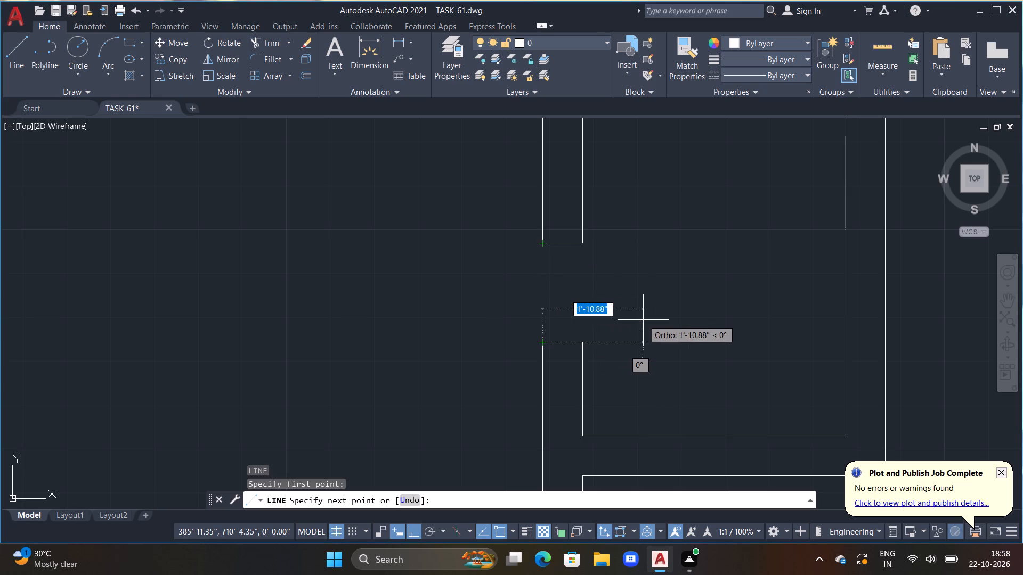
type("1'6")
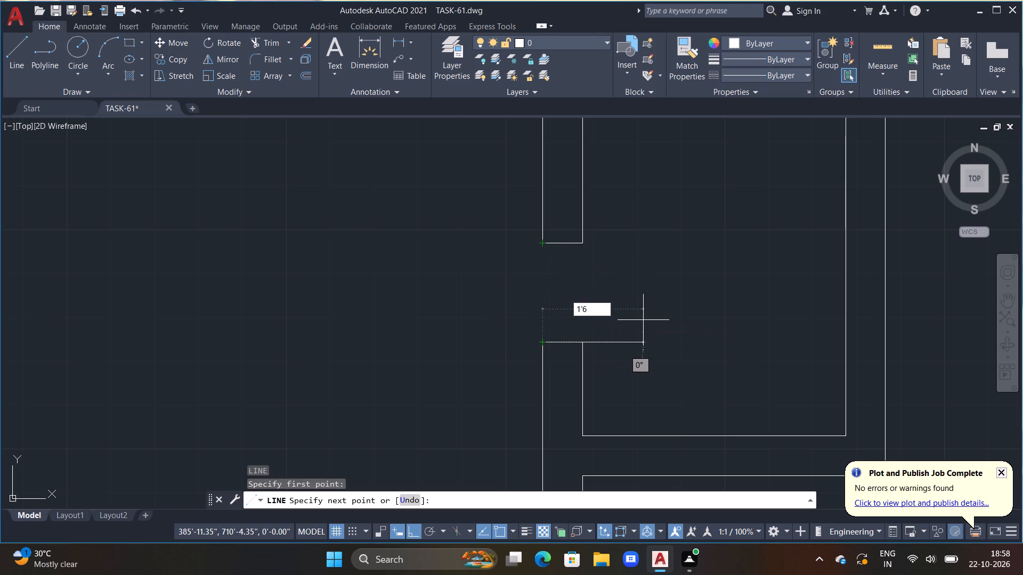
key("shift+quotedbl")
key("Return")
type("2\"")
key("Return")
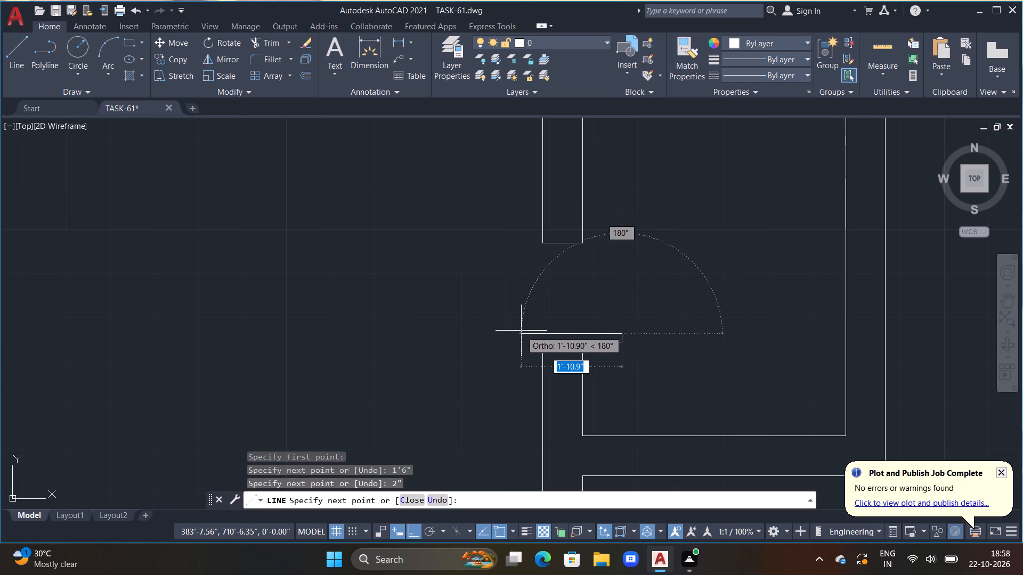
scroll(522, 326, "up", 1)
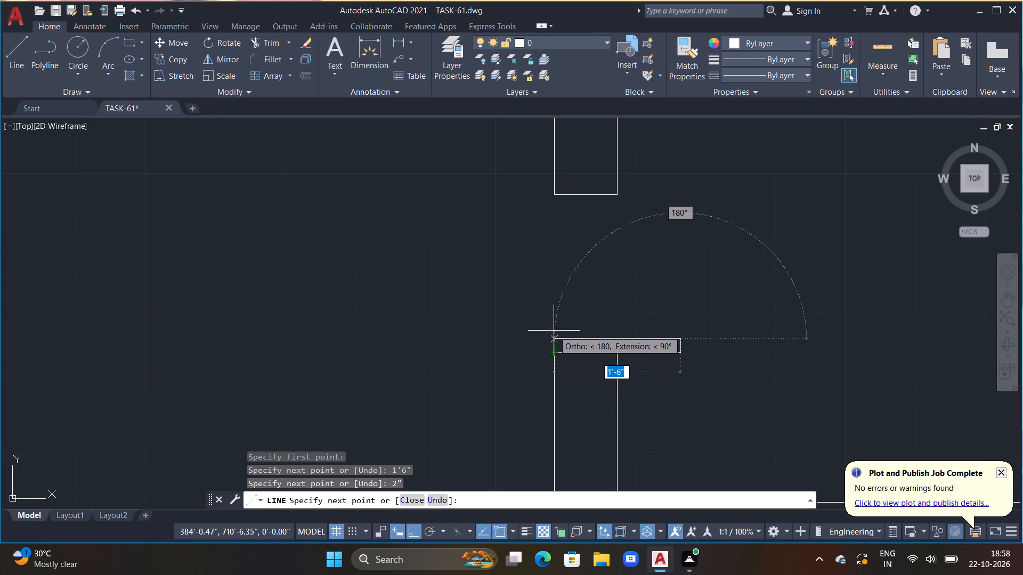
double_click(553, 341)
left_click(553, 354)
key("Escape")
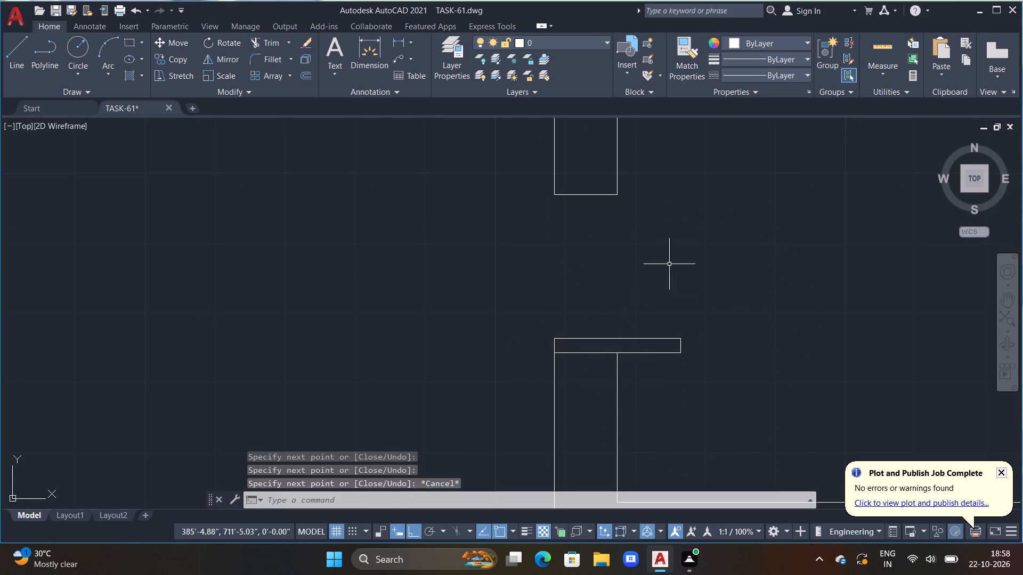
Draw a three-point swing arc from the 1'6" leaf's free end to the left corner of the opening's upper end.
left_click(120, 38)
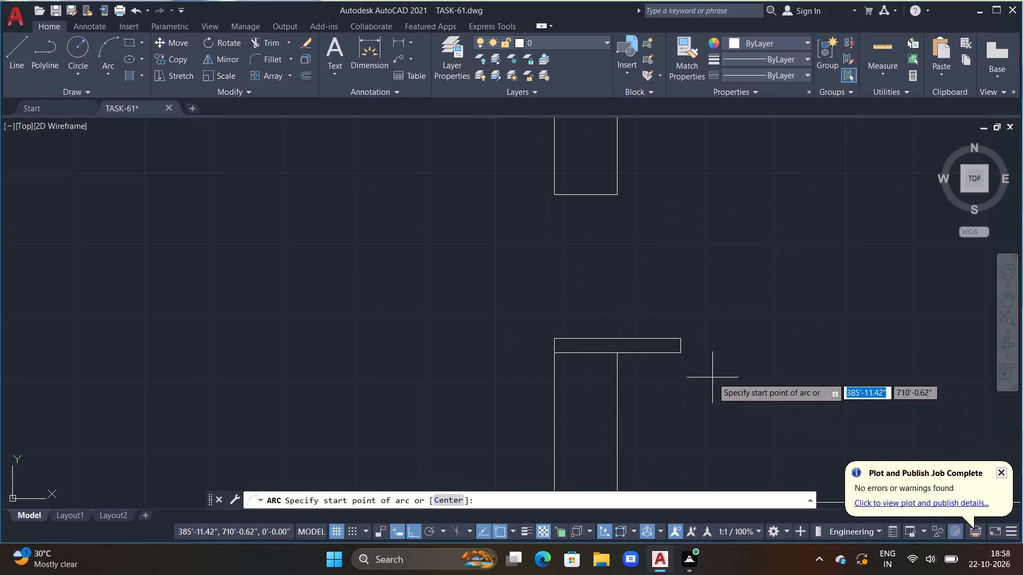
left_click(679, 357)
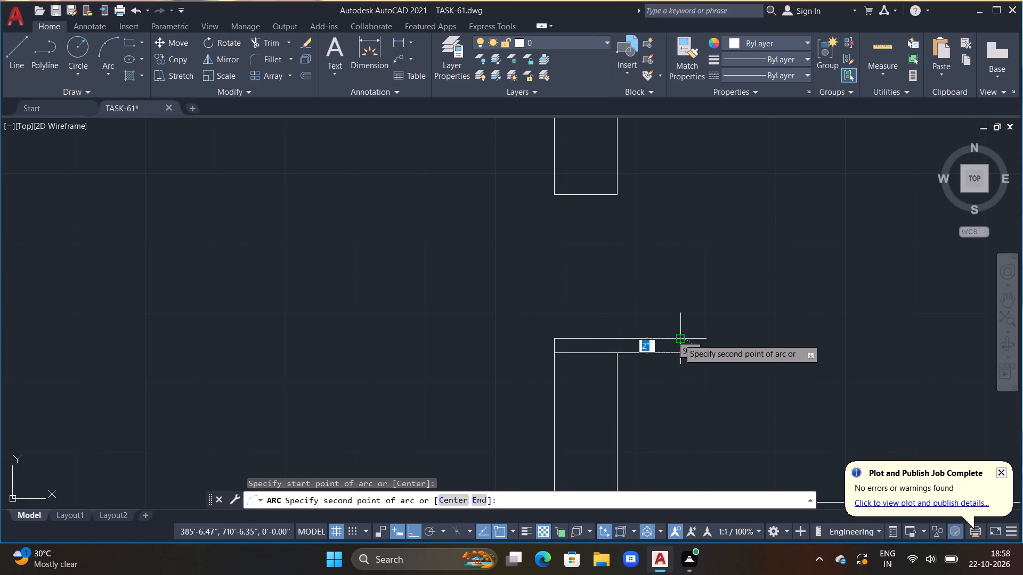
left_click(678, 339)
left_click(552, 195)
scroll(593, 241, "down", 3)
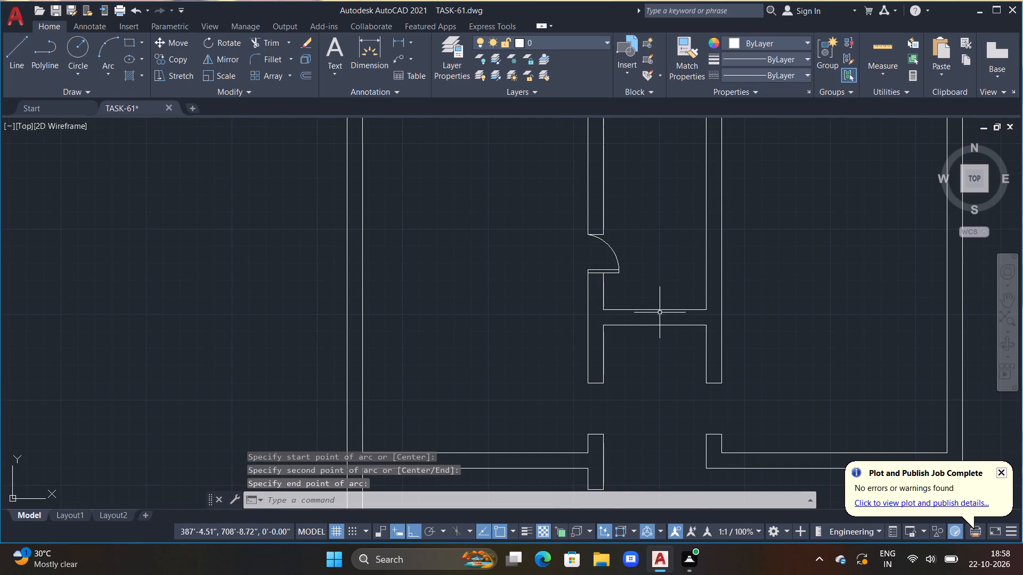
middle_click_drag(672, 378, 678, 279)
key("Escape")
key("Escape")
Draw a vertical line along the partition's left face across the 1'6" door's opening, from the leaf to the upper end.
scroll(638, 307, "up", 1)
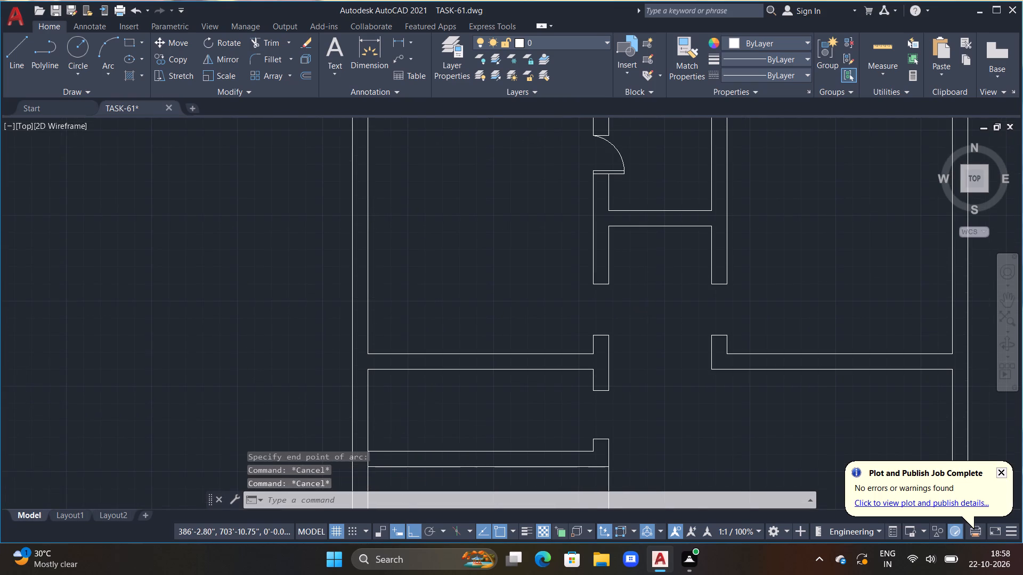
middle_click_drag(638, 307, 663, 346)
scroll(648, 319, "down", 2)
scroll(607, 244, "up", 3)
middle_click_drag(631, 250, 638, 291)
type("L")
key("space")
left_click(669, 279)
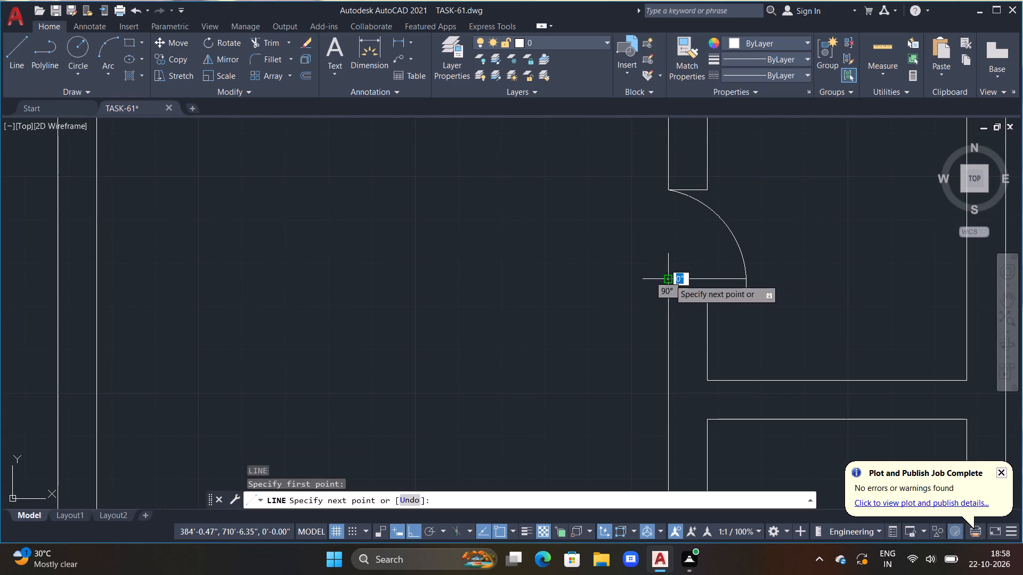
left_click(667, 189)
key("Escape")
Draw a line across the top-left room's lower opening along the partition's right face, plus a 2'6" by 2" leaf extending left, its top edge overrunning the partition.
scroll(660, 372, "down", 1)
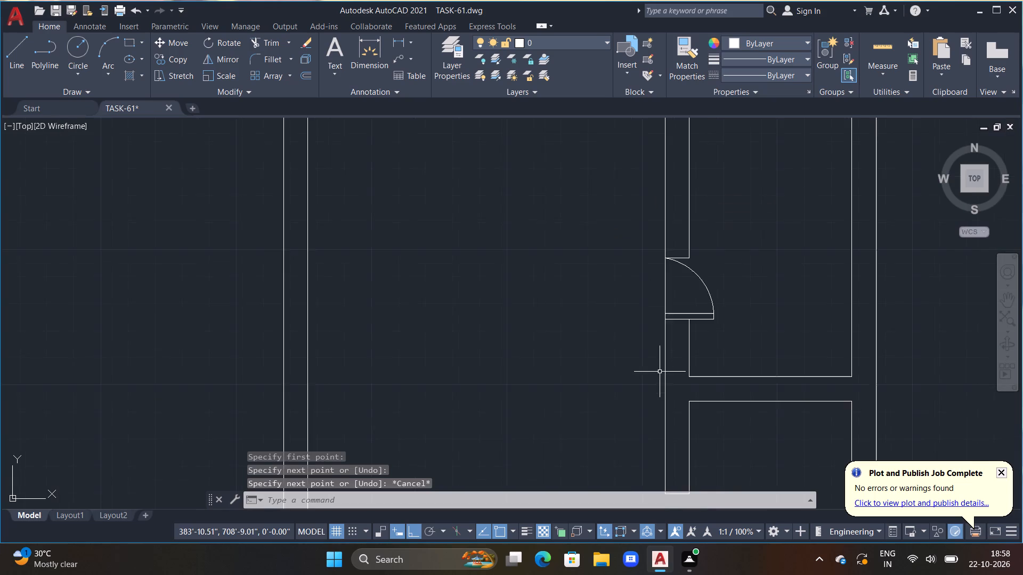
scroll(660, 372, "down", 1)
middle_click_drag(613, 306, 610, 242)
middle_click_drag(694, 382, 680, 322)
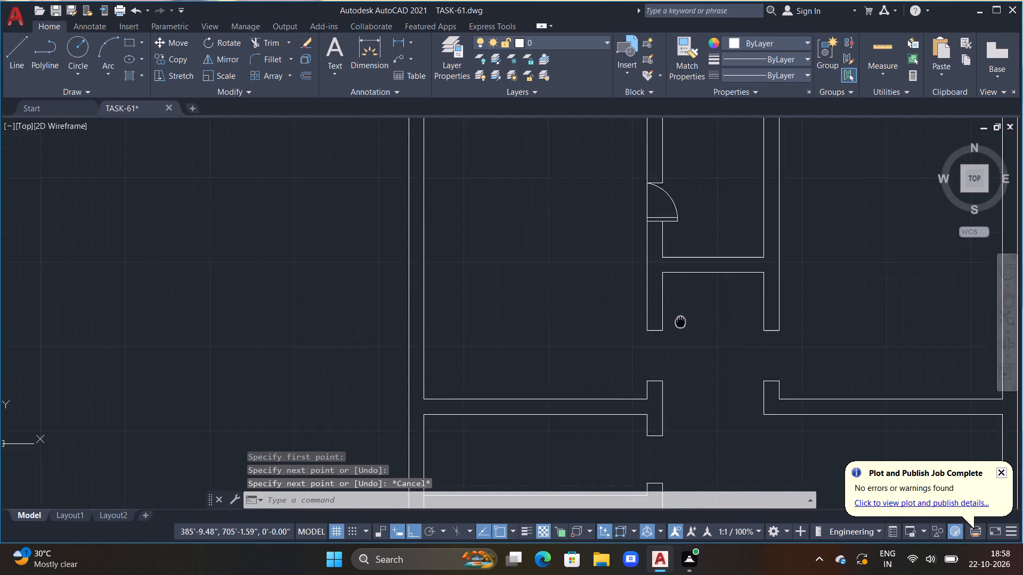
middle_click_drag(680, 322, 672, 304)
scroll(671, 309, "up", 1)
type("L")
key("space")
left_click(639, 306)
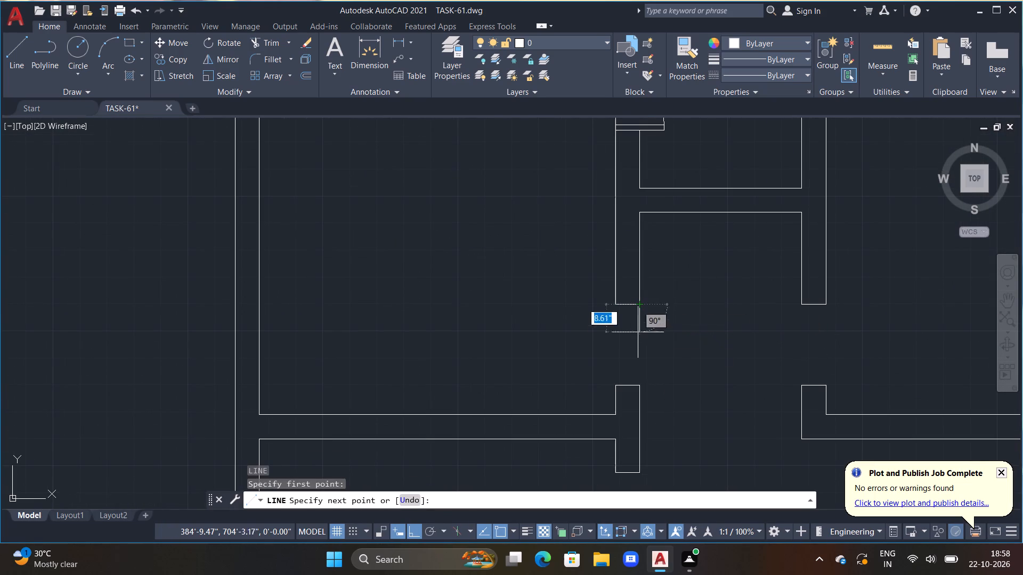
left_click(640, 385)
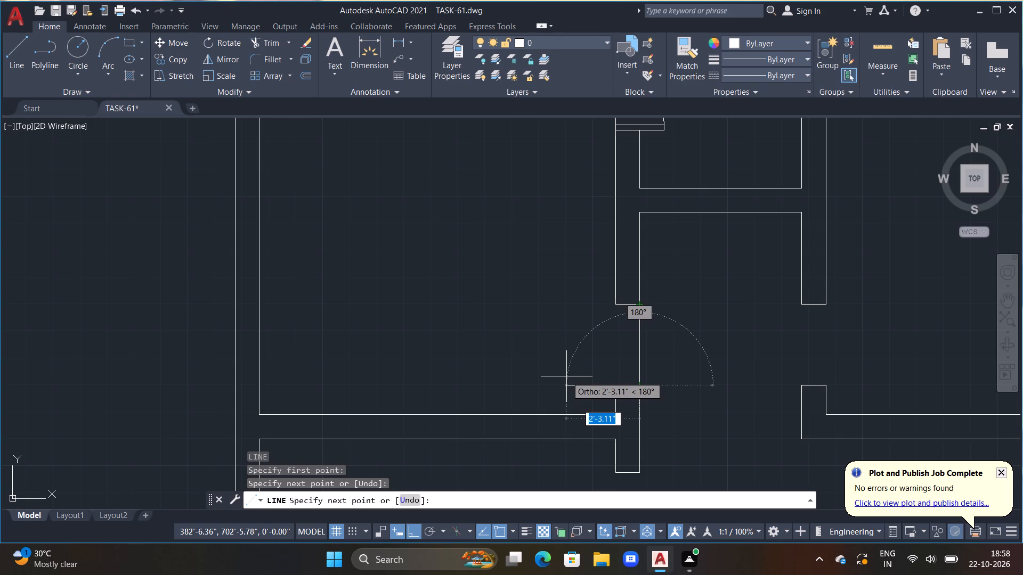
type("2'6\"")
key("Return")
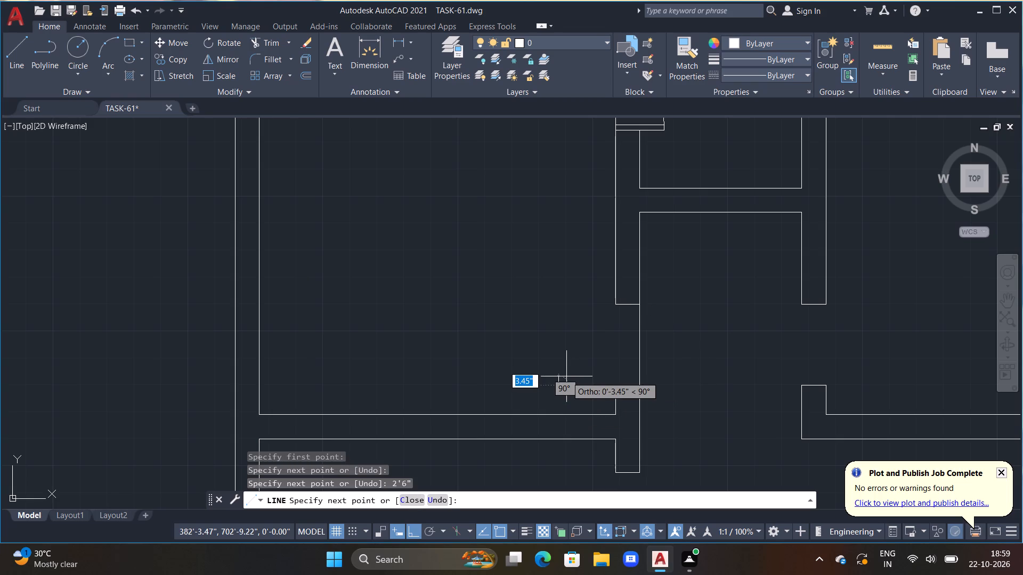
type("2\"")
key("Return")
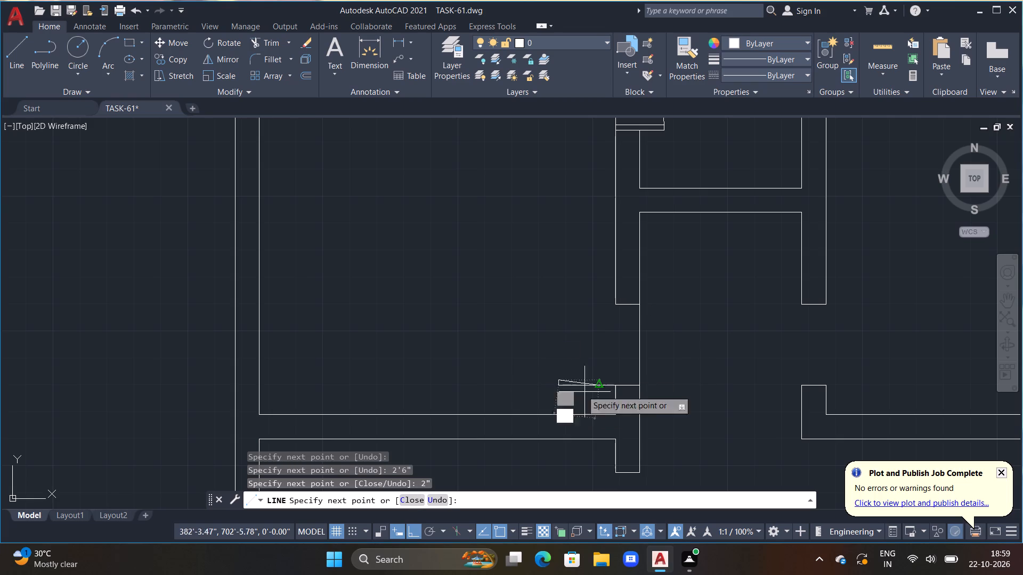
left_click(695, 397)
key("Escape")
Trim the leaf's top edge where it overruns the right face of the top-left room's partition.
type("TR")
key("space")
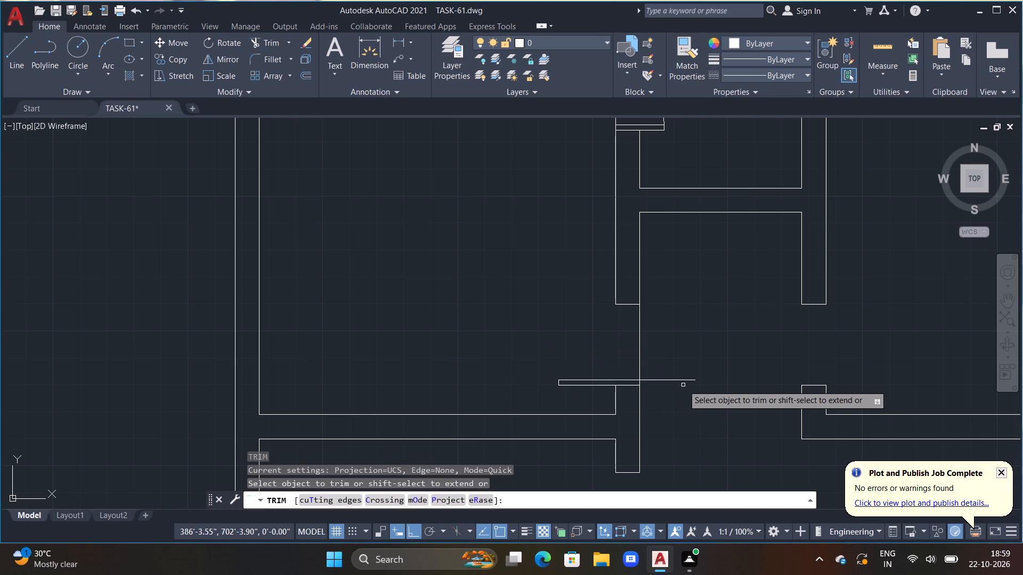
left_click_drag(665, 366, 667, 457)
key("Escape")
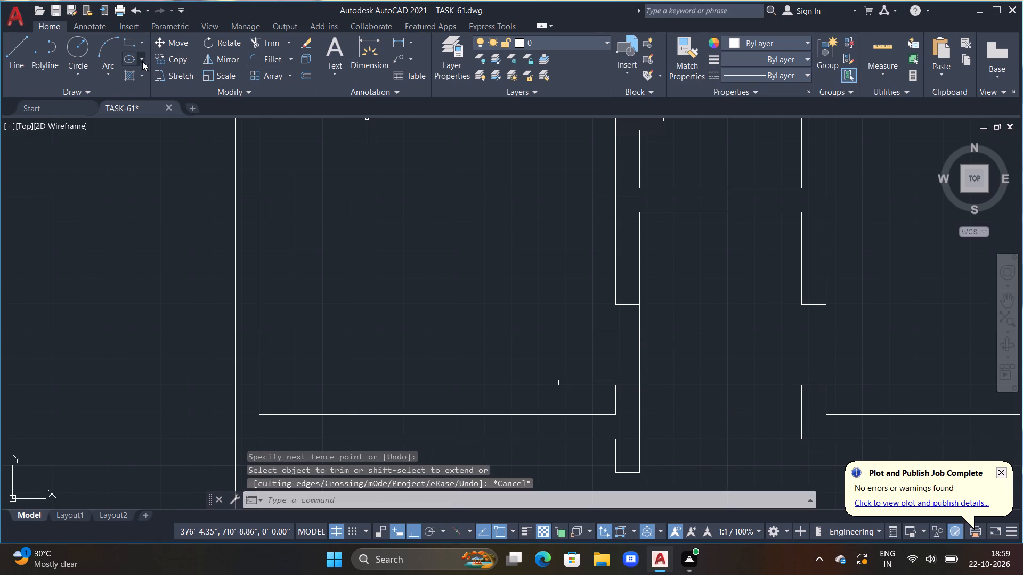
Draw a three-point swing arc from the 2'6" leaf's free end to the upper end of the top-left room's lower opening.
left_click(121, 41)
left_click(115, 40)
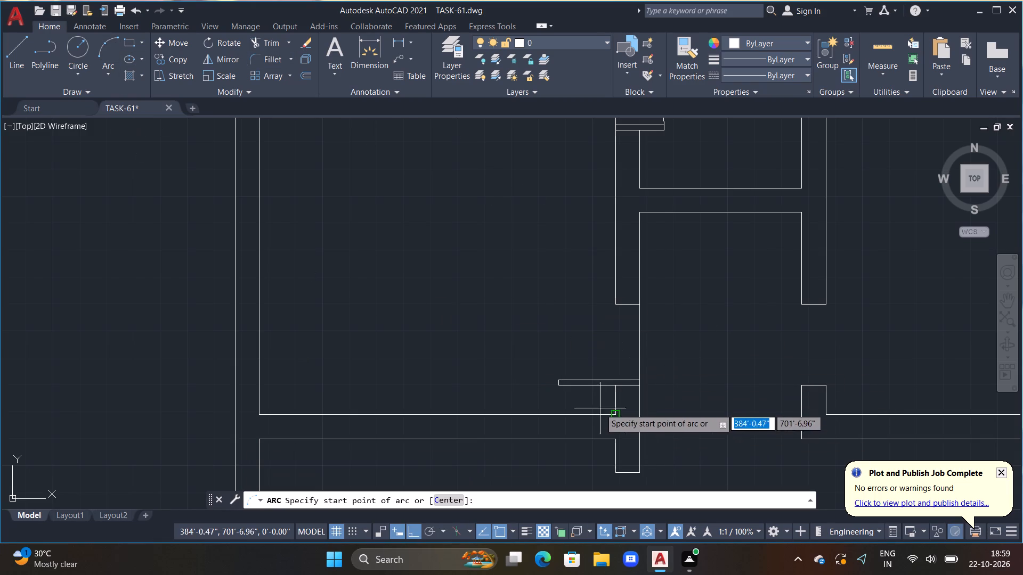
scroll(526, 385, "up", 3)
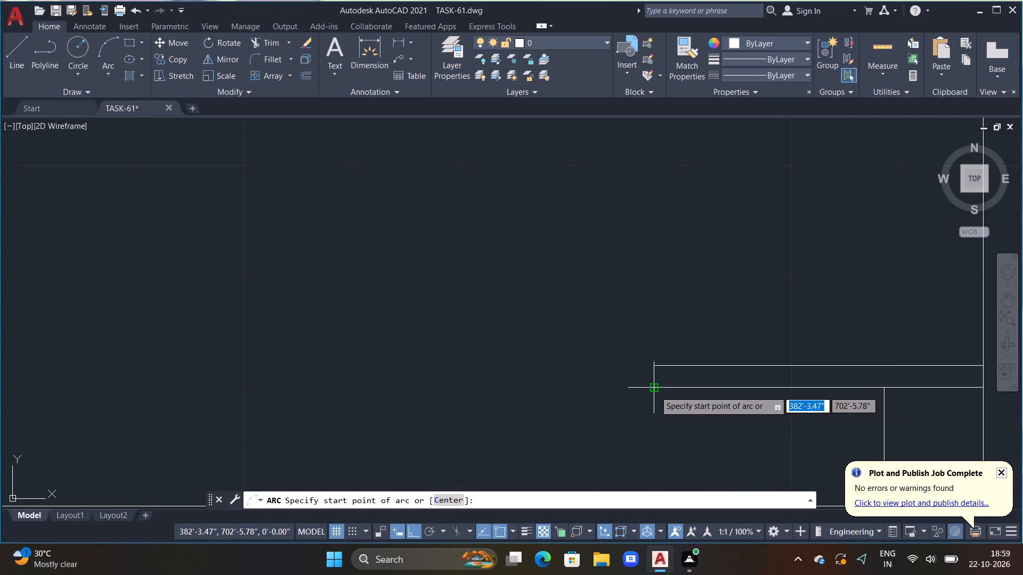
left_click(655, 391)
left_click(653, 365)
middle_click_drag(700, 313, 379, 371)
scroll(477, 284, "down", 3)
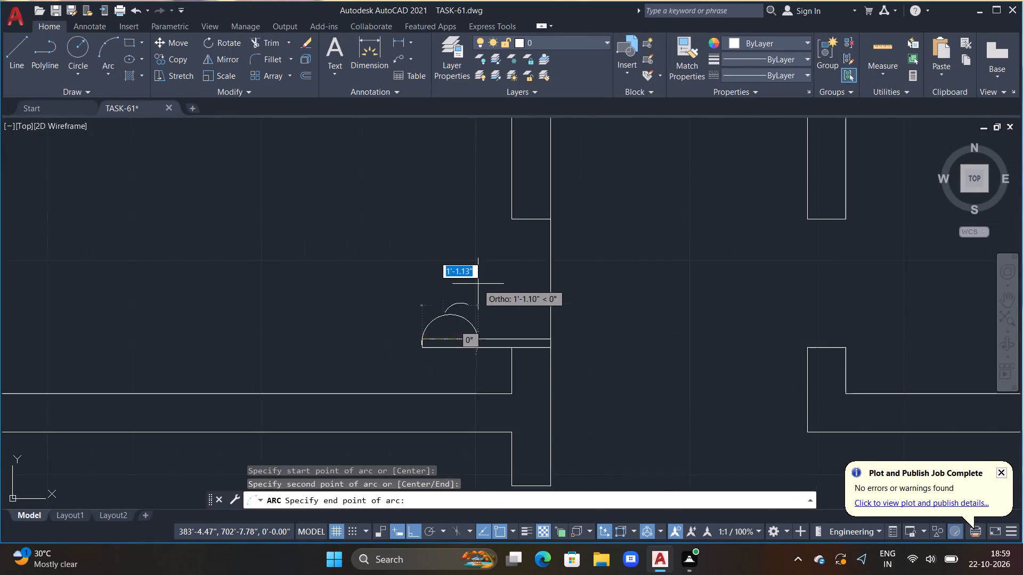
left_click(527, 244)
Draw a line across the narrow left room's opening along its right face, plus a 2'6" by 2" leaf extending left, its top edge overrunning the partition.
scroll(550, 284, "down", 2)
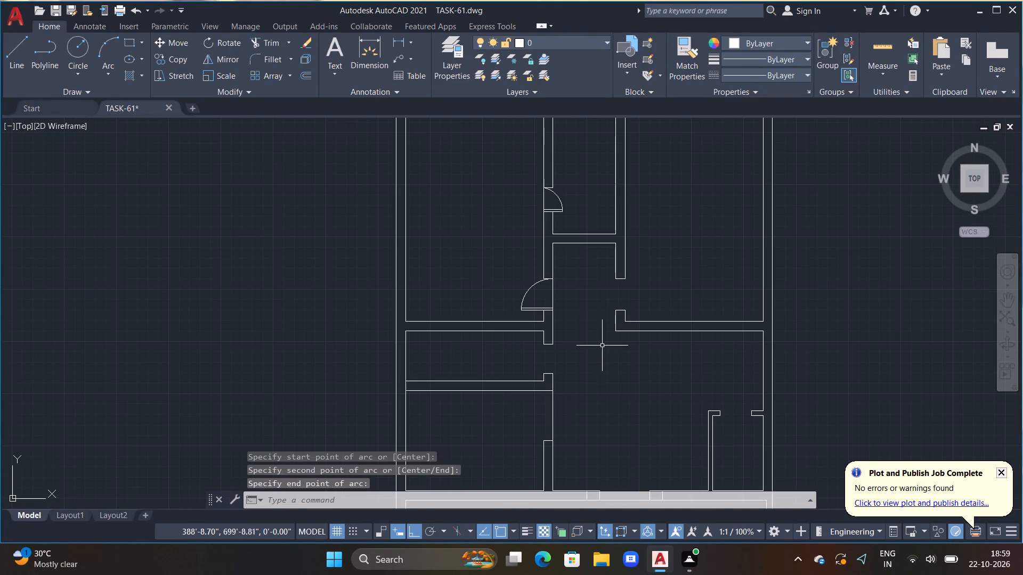
scroll(603, 357, "down", 1)
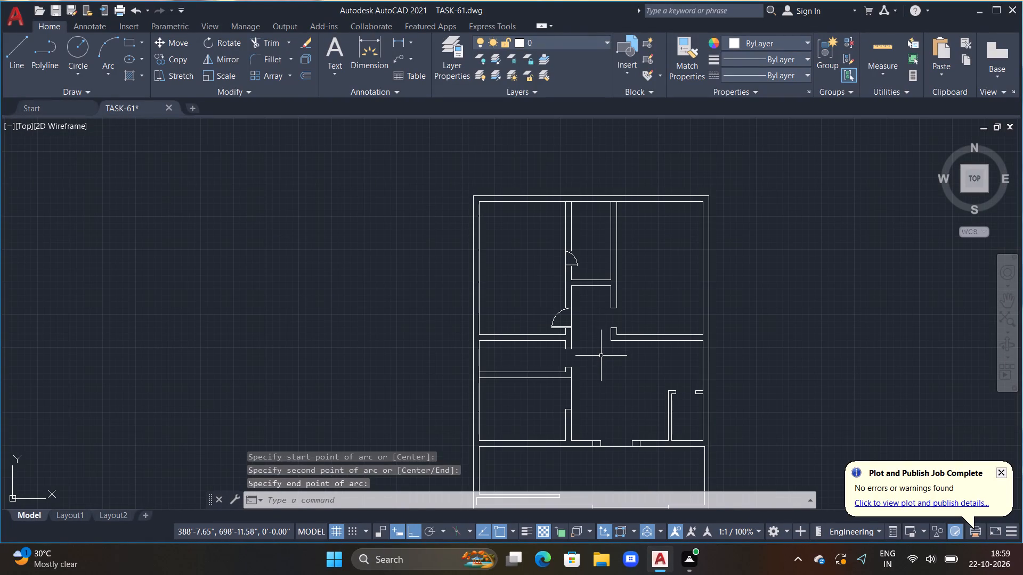
middle_click_drag(599, 357, 595, 311)
scroll(579, 307, "up", 2)
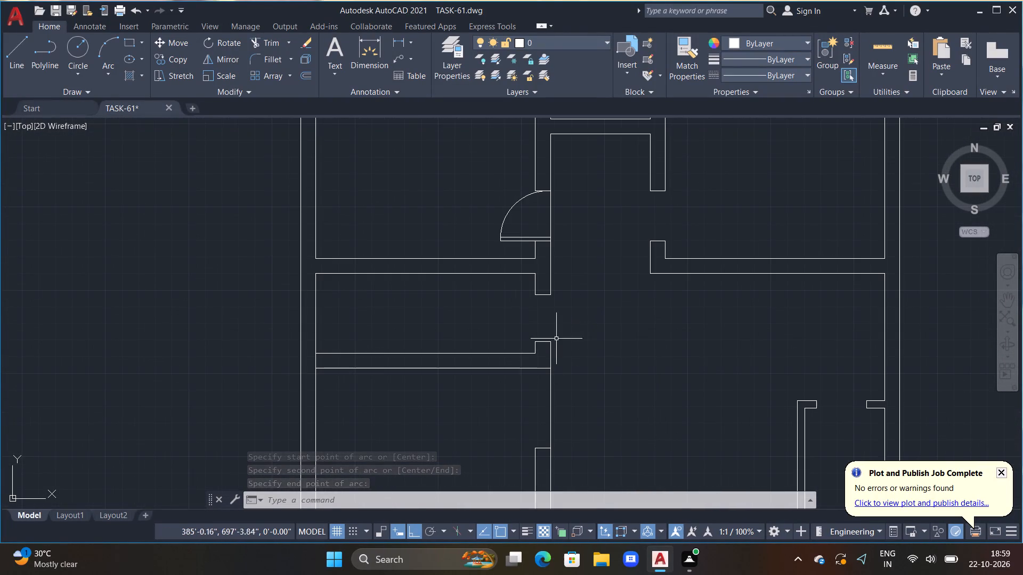
scroll(548, 321, "up", 1)
middle_click_drag(548, 321, 568, 318)
scroll(568, 318, "up", 1)
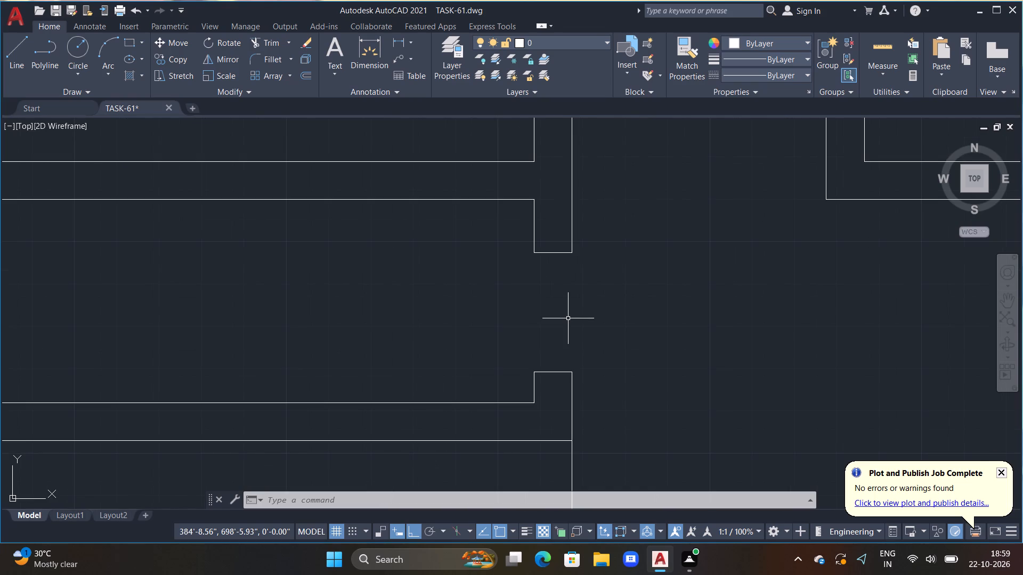
type("L")
key("space")
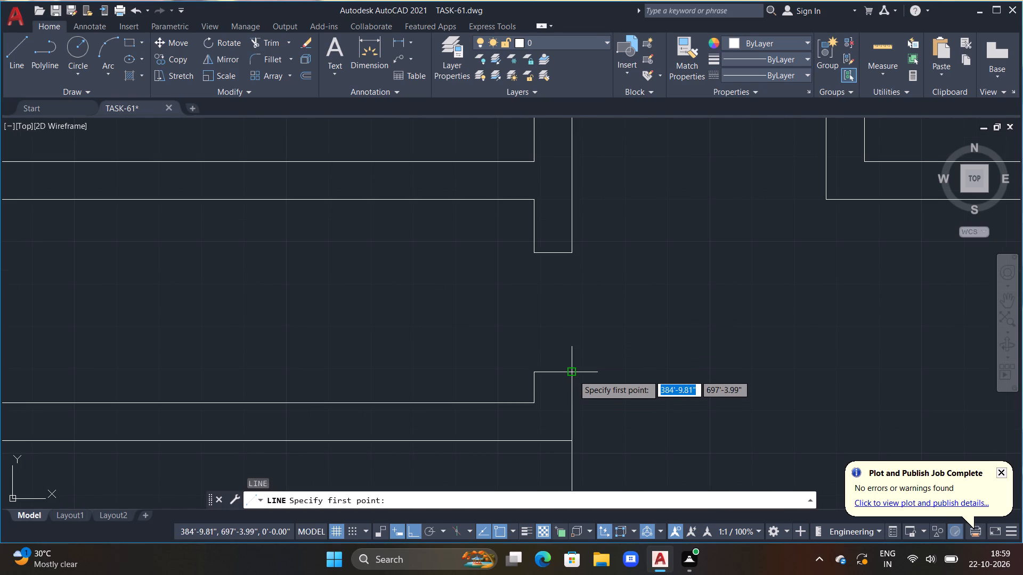
left_click(571, 253)
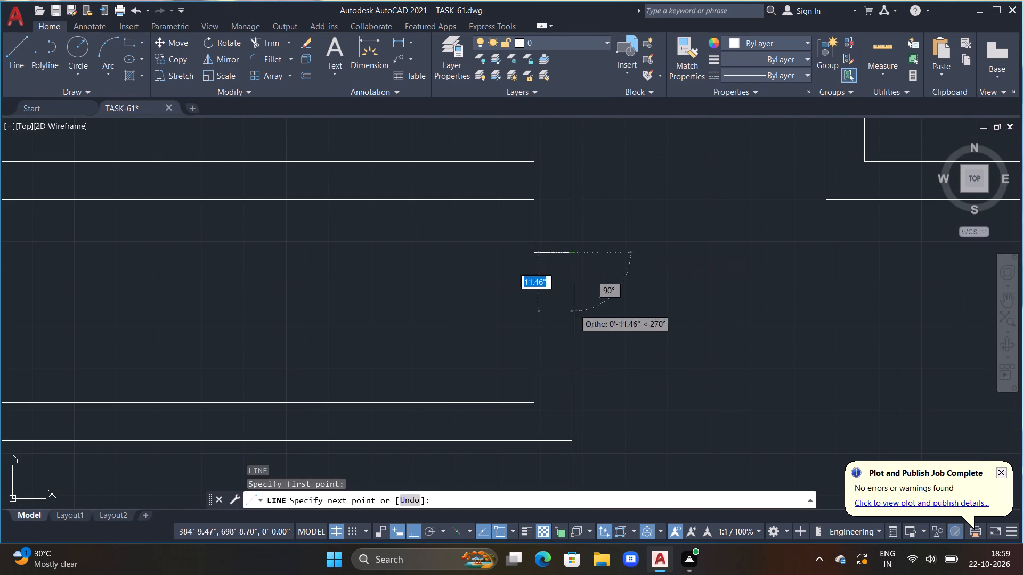
left_click(573, 373)
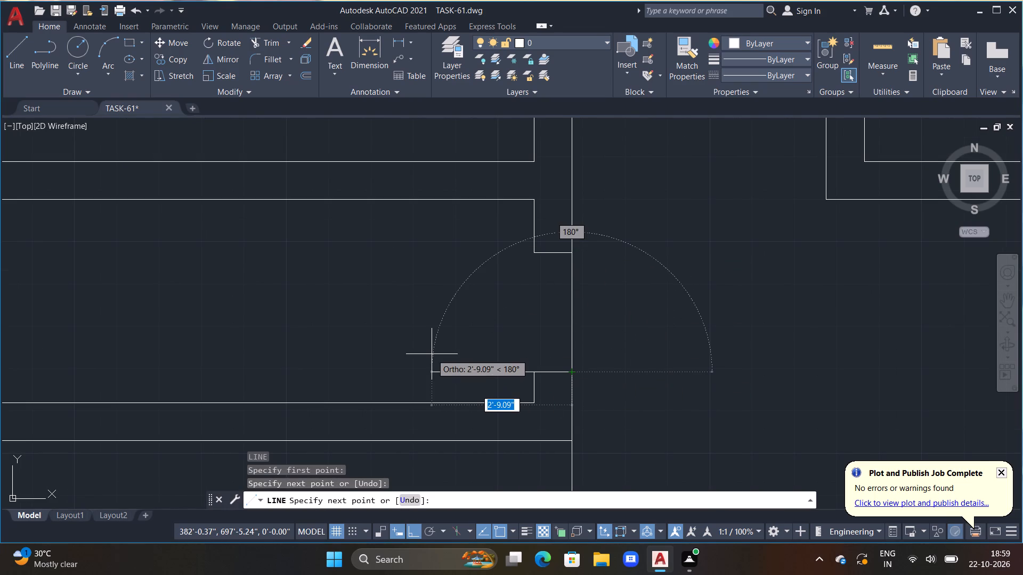
type("2'6\"")
key("Return")
type("2\"")
key("Return")
left_click(660, 360)
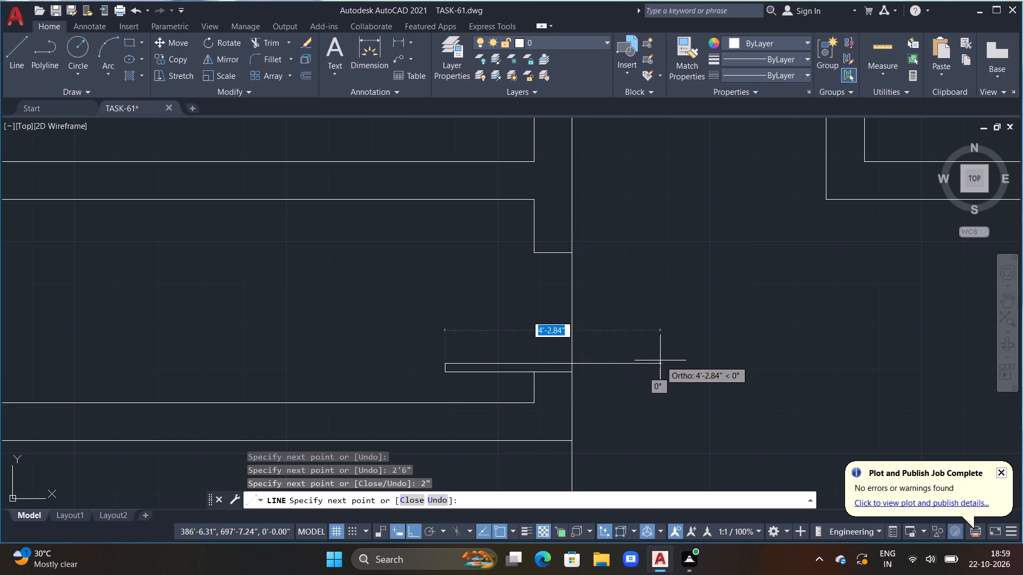
key("Escape")
Trim the overrunning top edge of the narrow left room's door leaf back to the partition's right face.
key("t")
type("R")
key("space")
left_click_drag(634, 338, 613, 443)
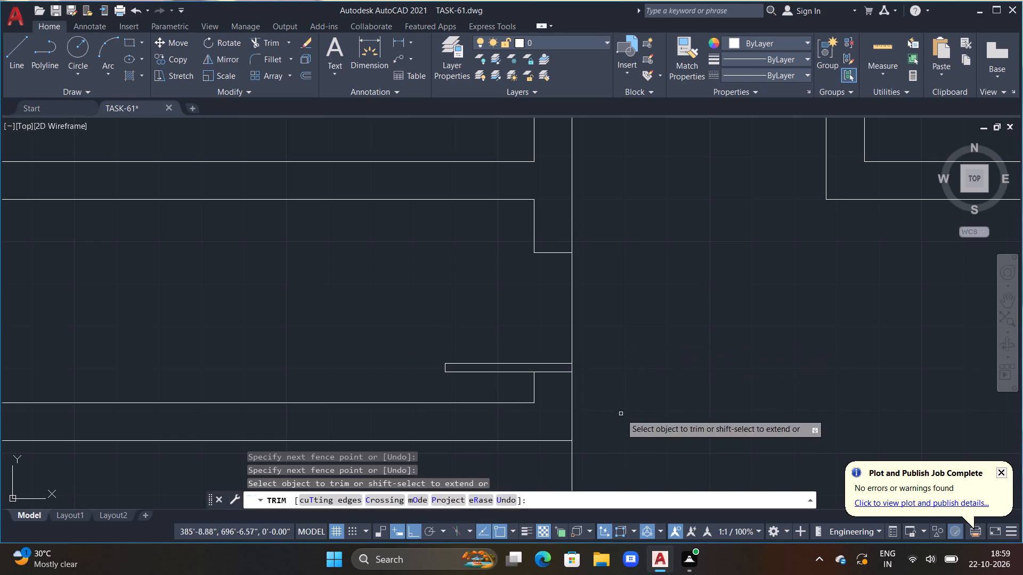
key("Escape")
Draw a three-point swing arc from the narrow left room's leaf end to the upper end of its opening.
left_click(116, 39)
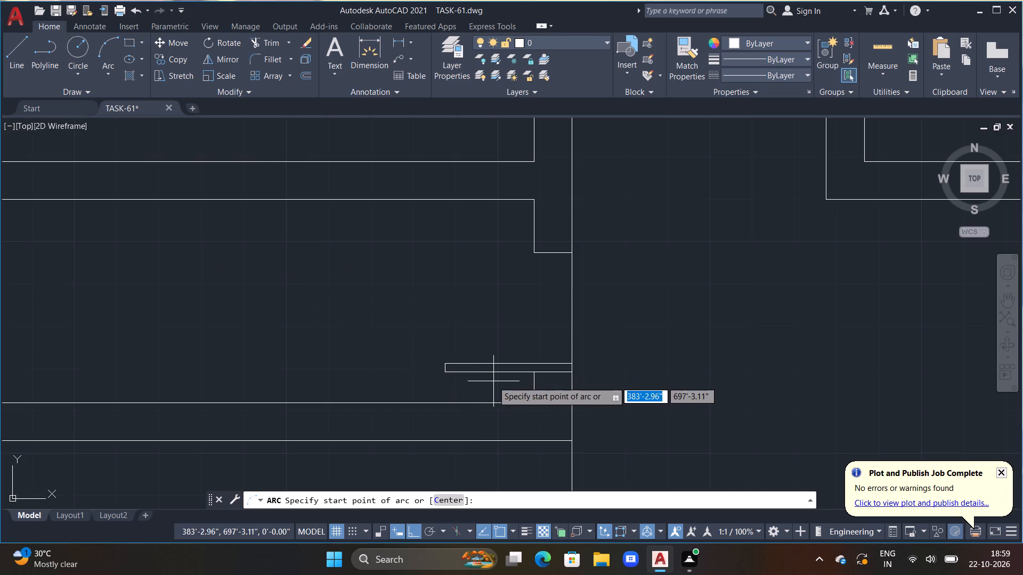
scroll(439, 381, "up", 2)
left_click(449, 359)
left_click(448, 338)
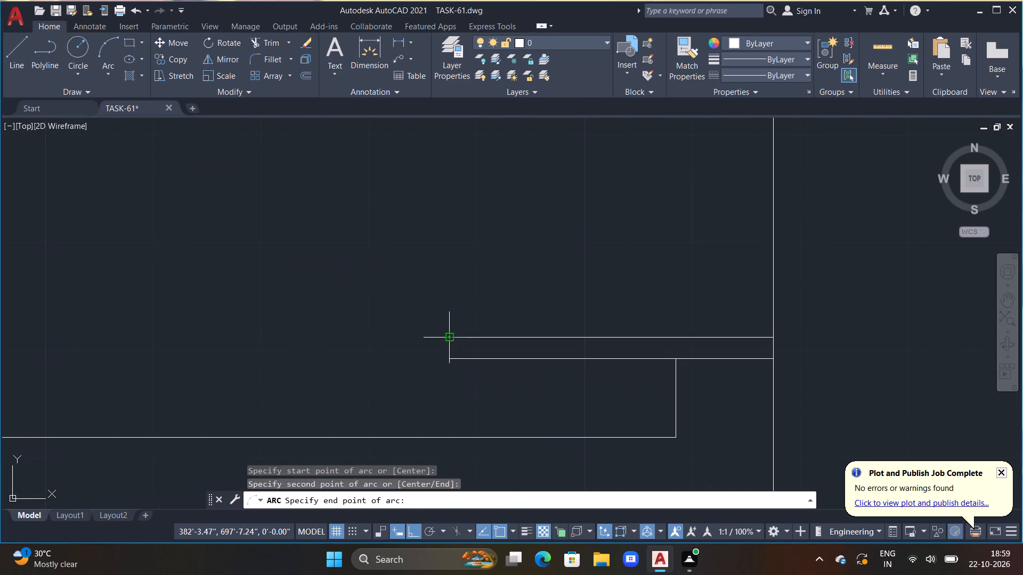
middle_click_drag(511, 257, 354, 457)
left_click(608, 256)
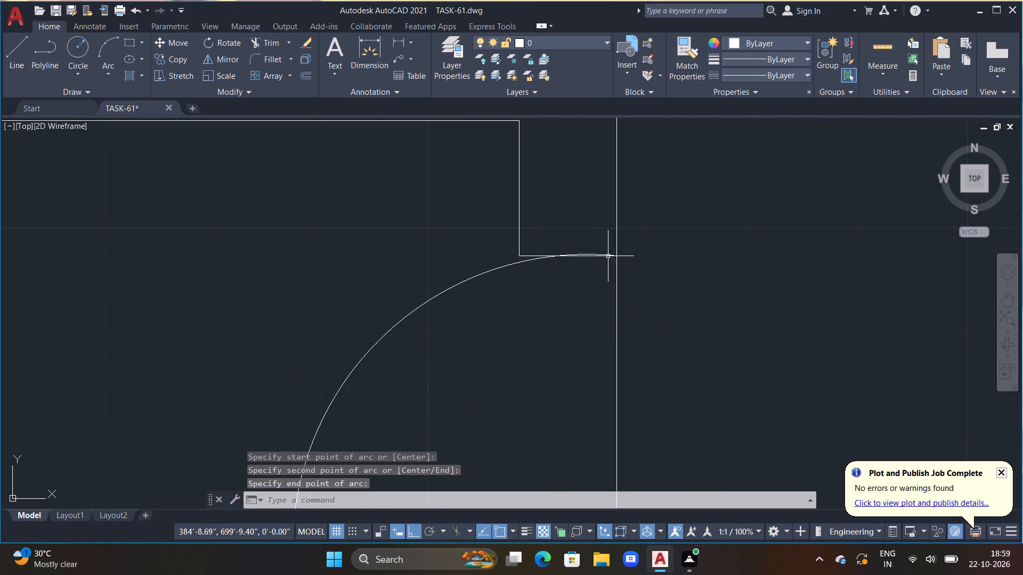
scroll(611, 257, "down", 3)
key("Escape")
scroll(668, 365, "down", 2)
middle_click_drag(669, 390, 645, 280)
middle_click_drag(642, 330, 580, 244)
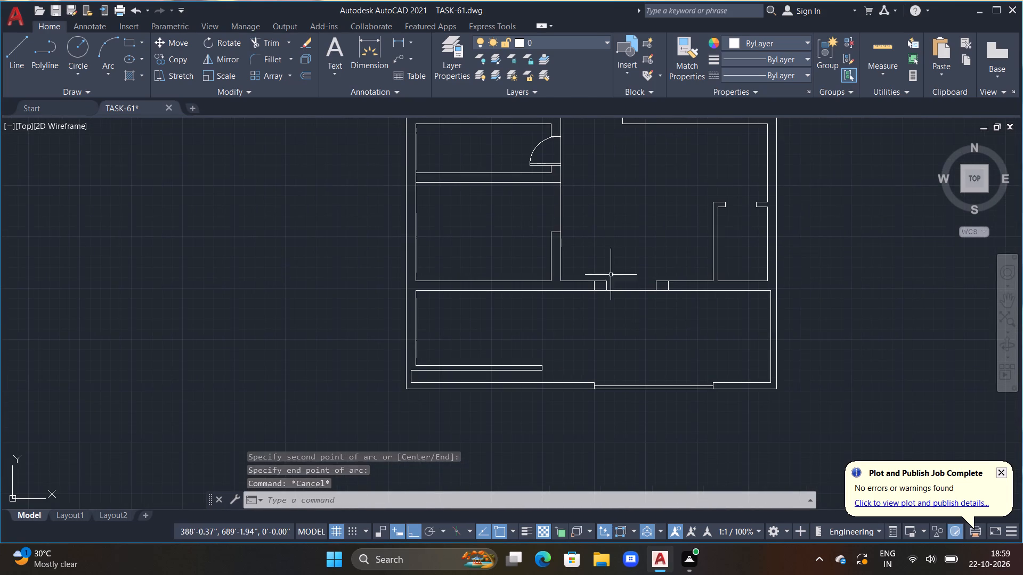
Draw a line across the main opening along the wall's lower face, back to its midpoint, and up as a short centre mark.
scroll(609, 283, "up", 3)
middle_click_drag(610, 287, 591, 330)
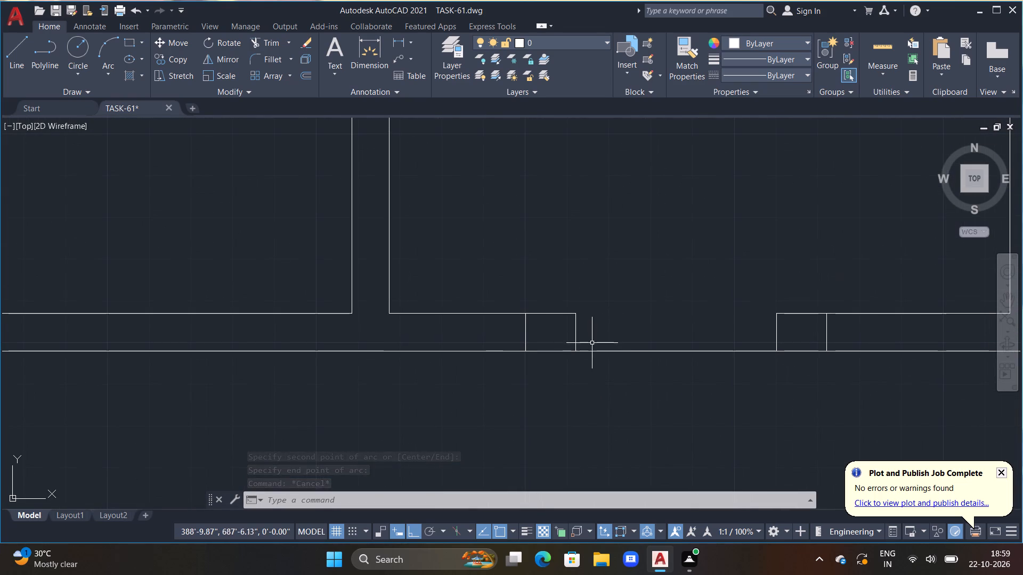
key("l")
key("space")
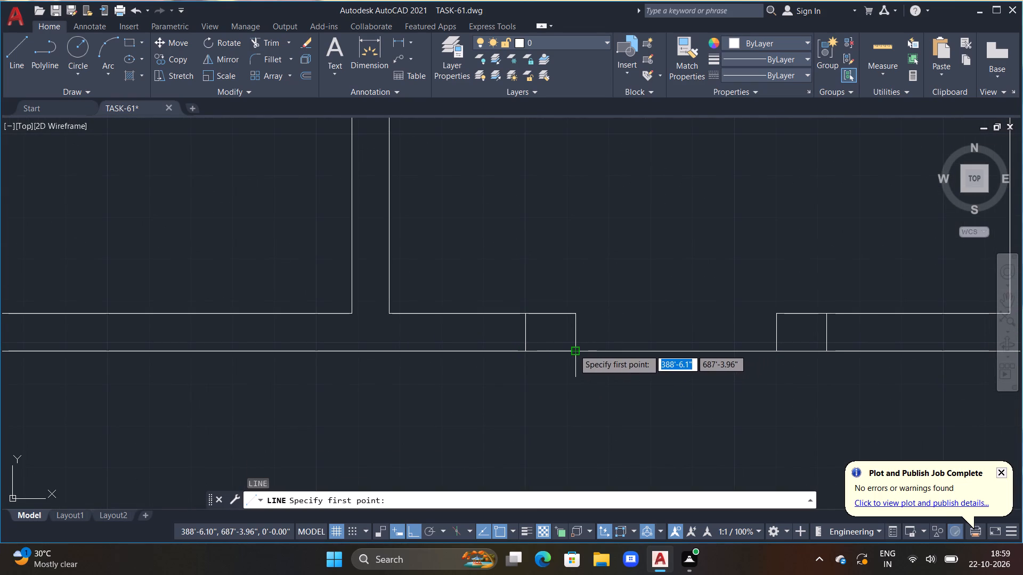
left_click(574, 349)
left_click(777, 351)
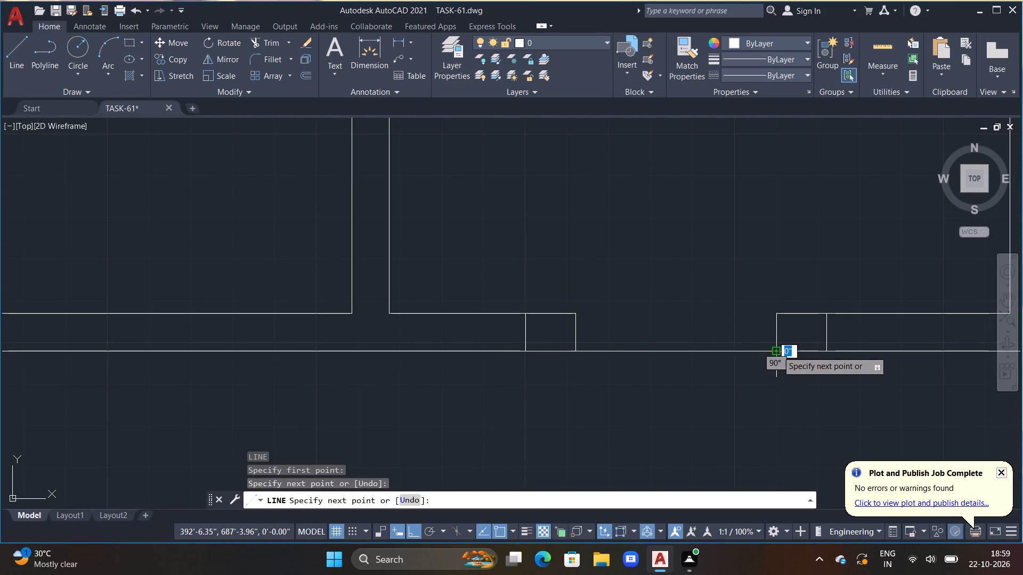
left_click(673, 351)
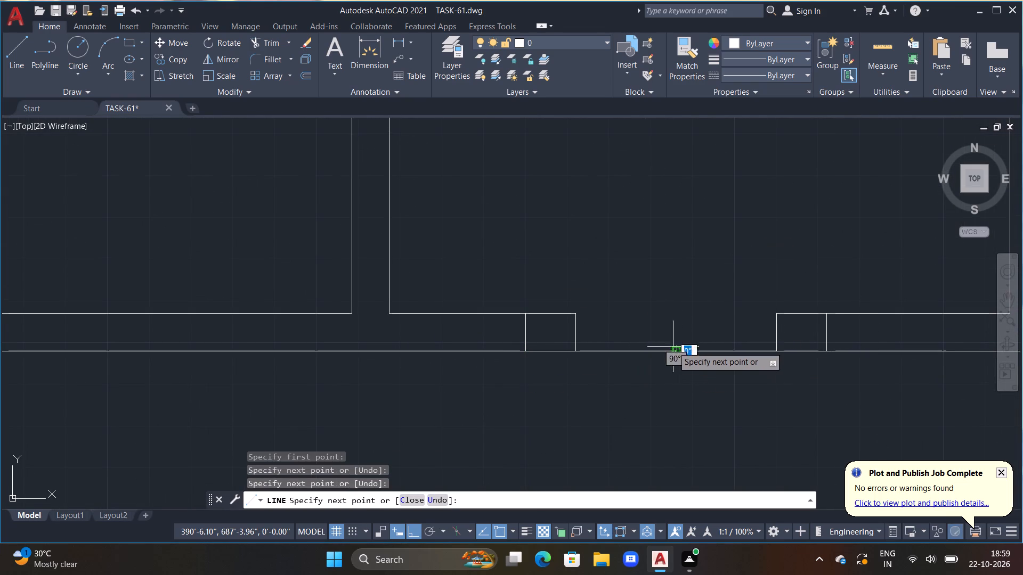
left_click(672, 323)
key("Escape")
Draw a 2' by 2" door leaf upward from the main opening's left jamb, its inner edge overrunning below the wall.
type("L")
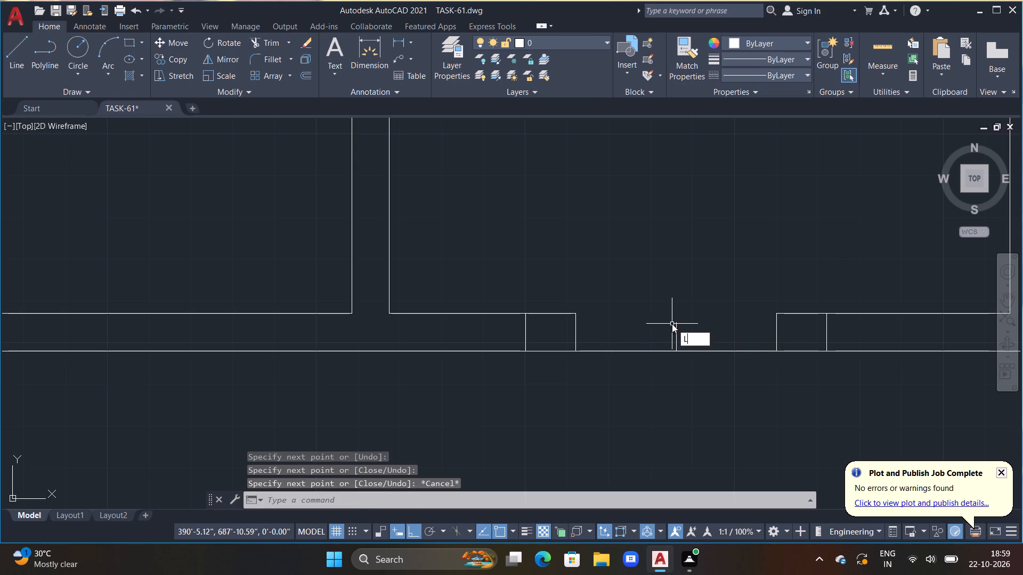
key("space")
left_click_drag(578, 348, 576, 307)
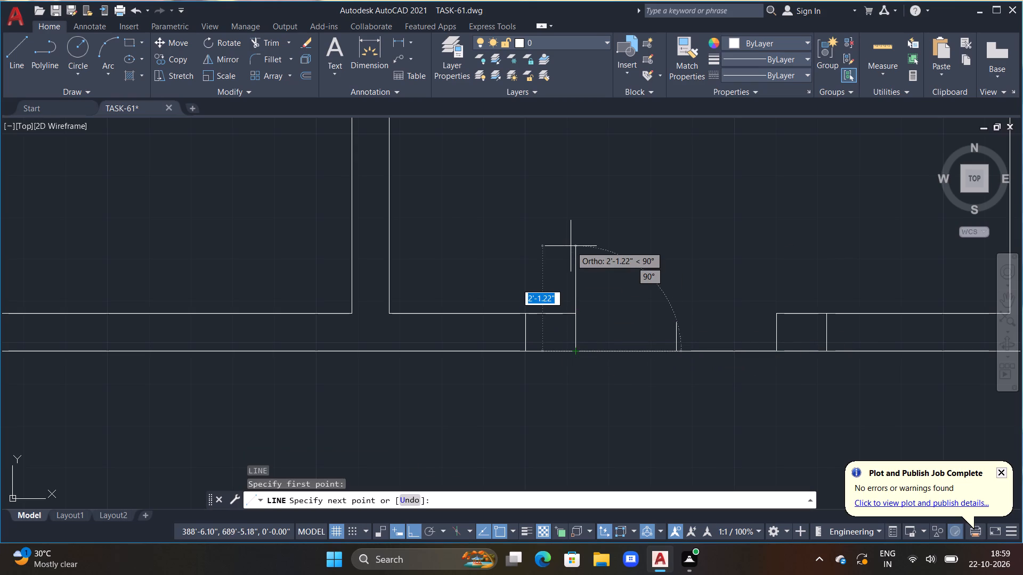
type("2'")
key("Return")
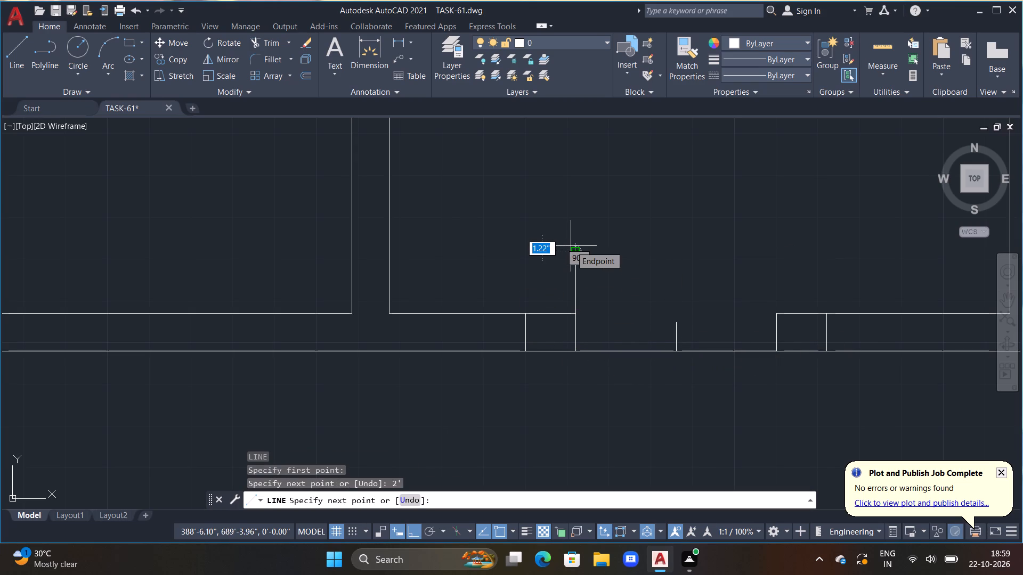
type("2\"")
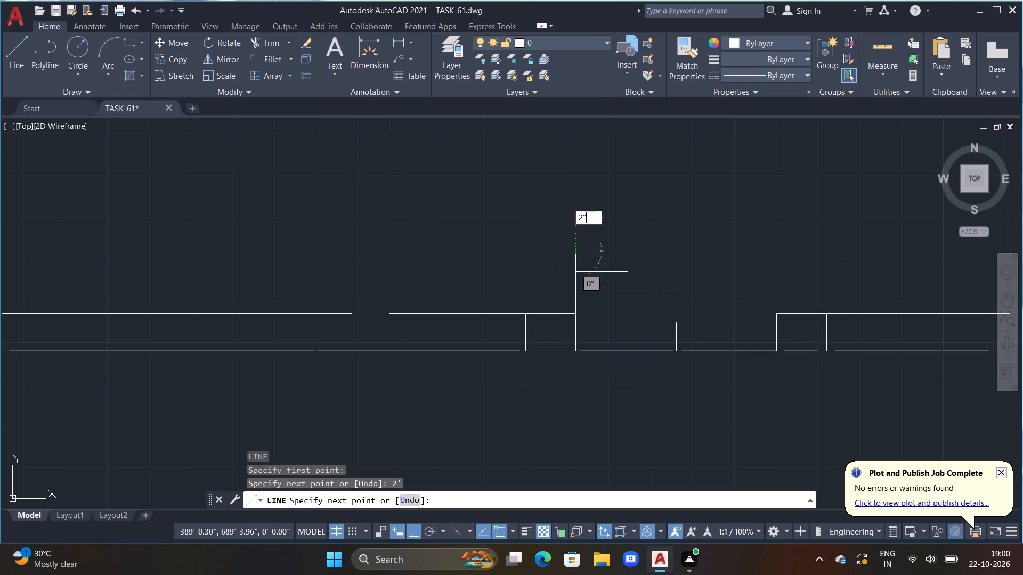
key("Return")
left_click(586, 405)
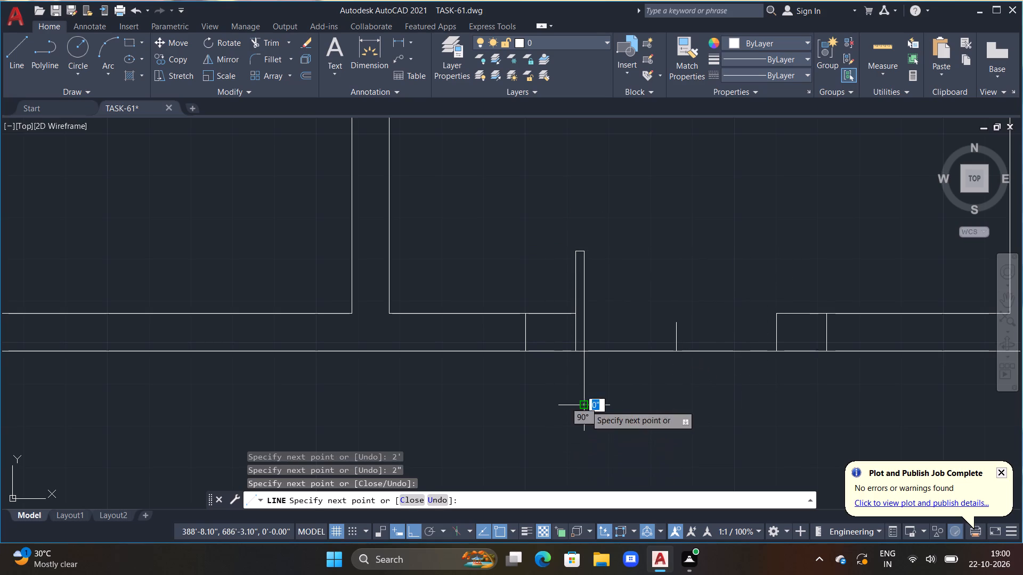
key("Escape")
Draw a matching 2' by 2" door leaf upward from the main opening's right jamb, its inner edge overrunning below the wall.
type("L")
key("space")
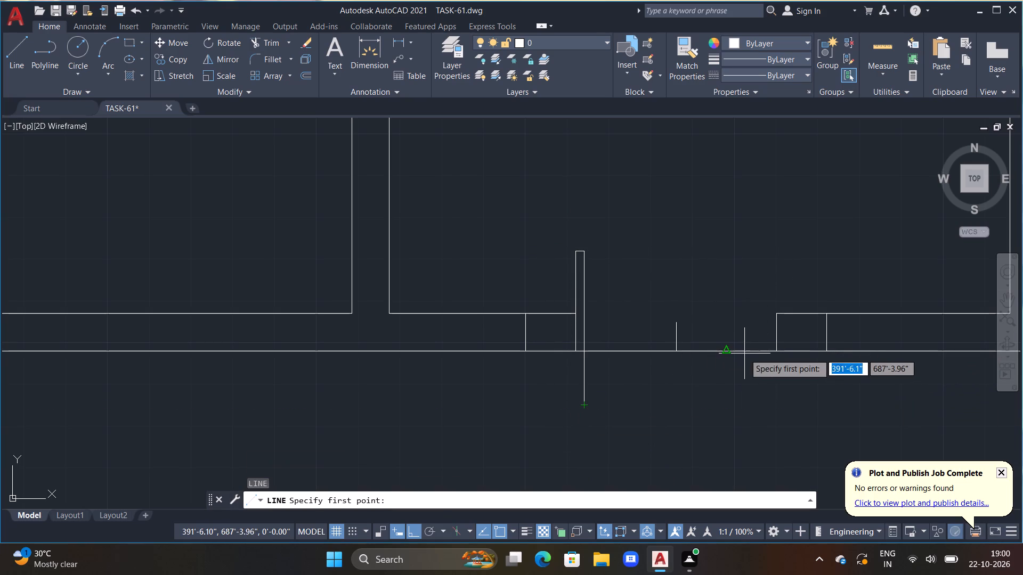
left_click_drag(774, 352, 778, 323)
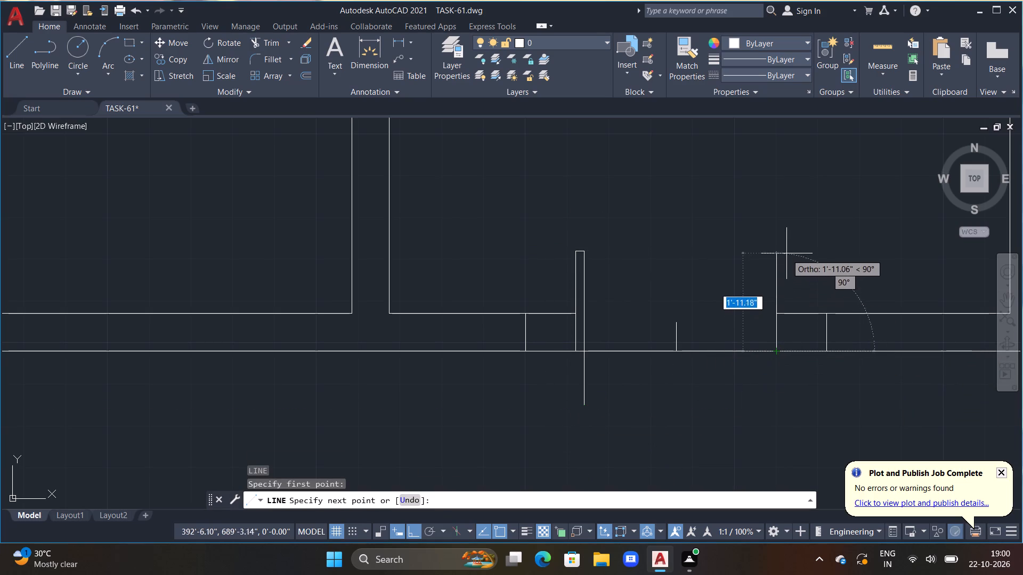
type("2'")
key("Return")
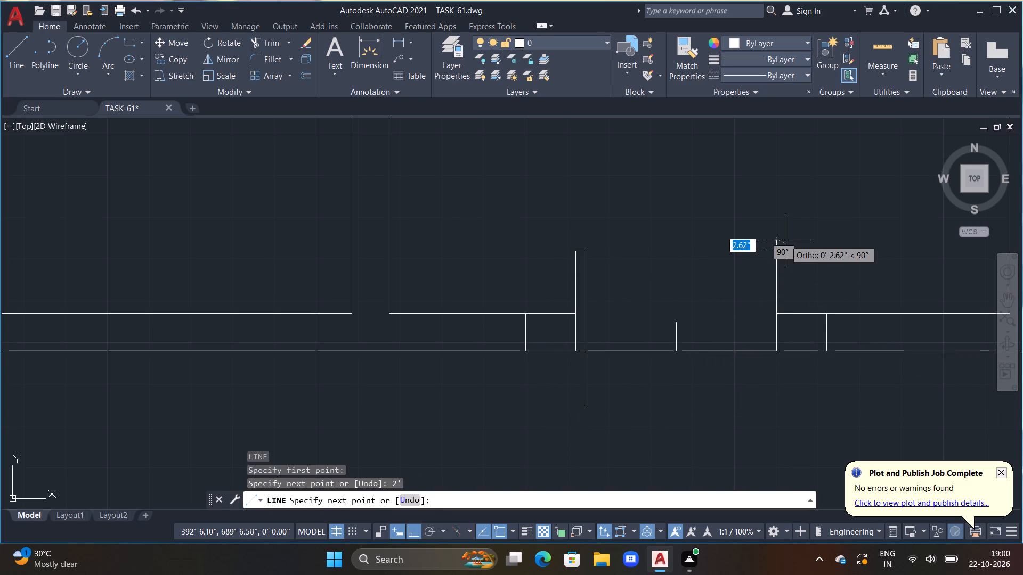
type("2\"")
key("Return")
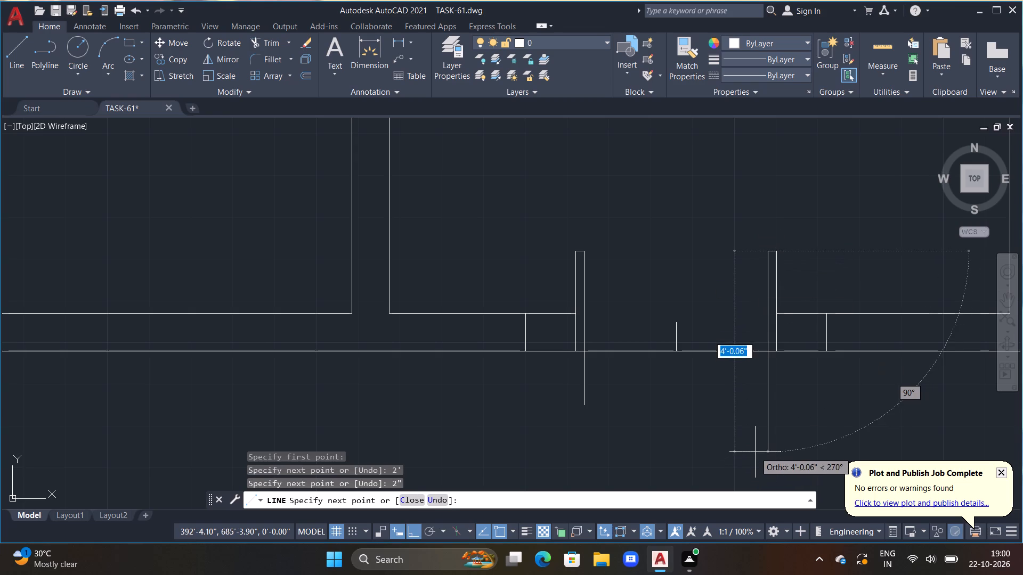
left_click(755, 452)
key("Escape")
Trim the overrunning inner edges of both main door leaves back to the wall's lower face.
key("t")
type("R")
key("space")
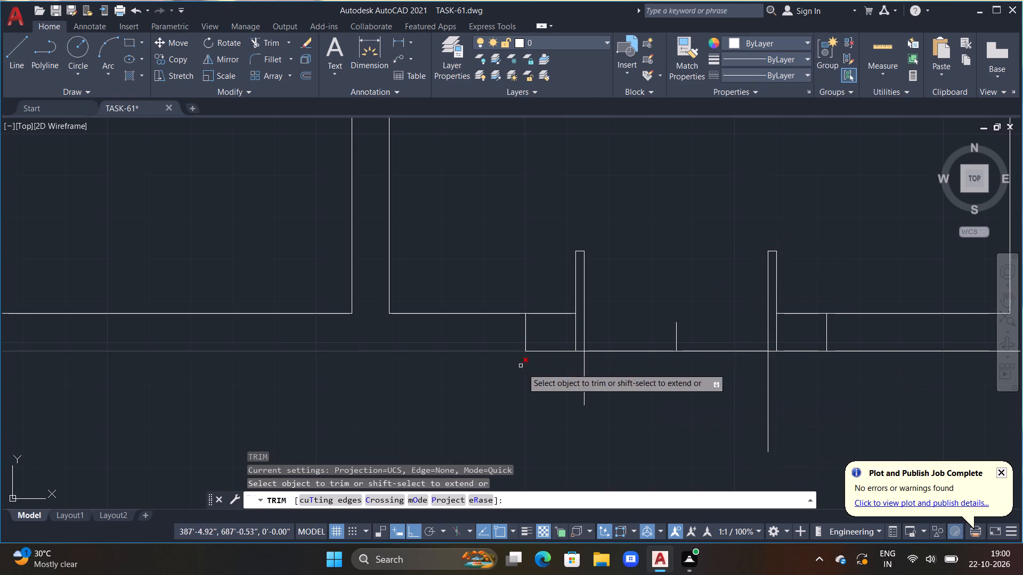
left_click_drag(529, 372, 815, 408)
key("Escape")
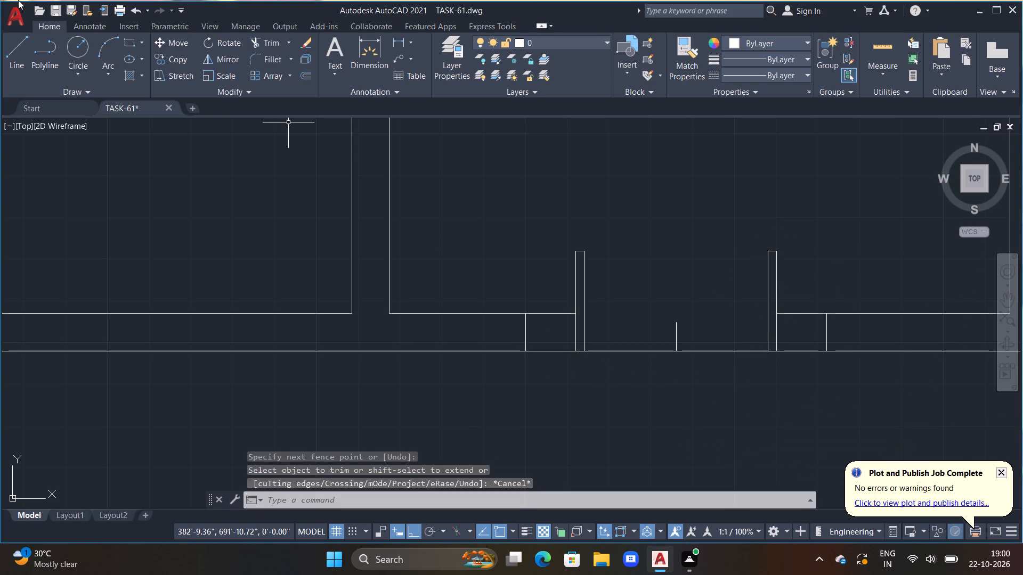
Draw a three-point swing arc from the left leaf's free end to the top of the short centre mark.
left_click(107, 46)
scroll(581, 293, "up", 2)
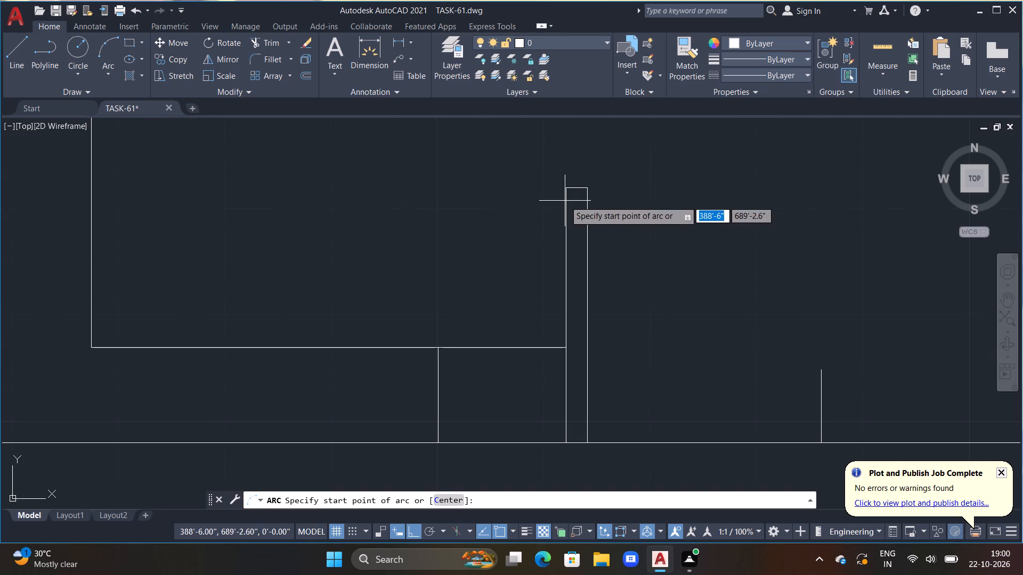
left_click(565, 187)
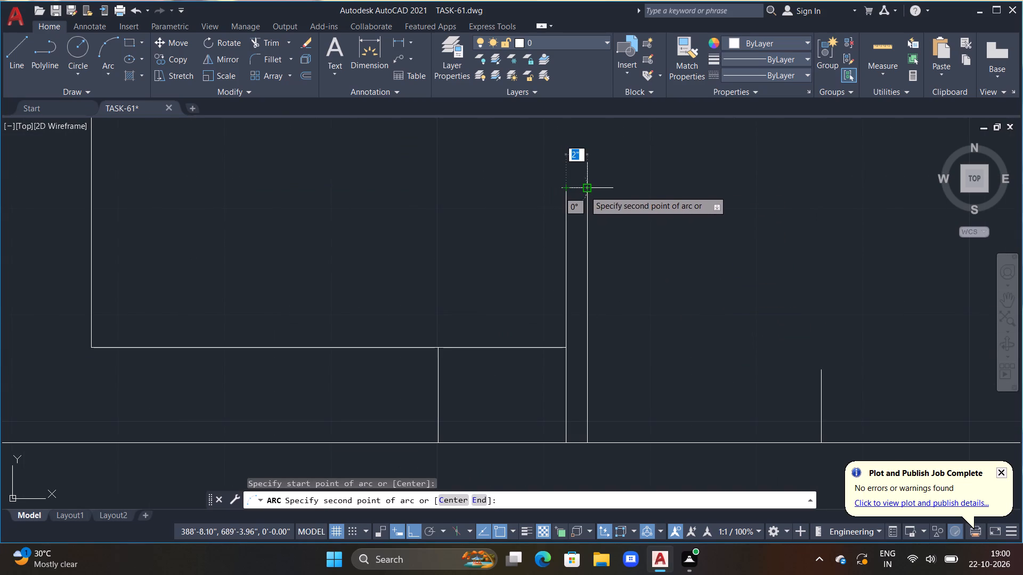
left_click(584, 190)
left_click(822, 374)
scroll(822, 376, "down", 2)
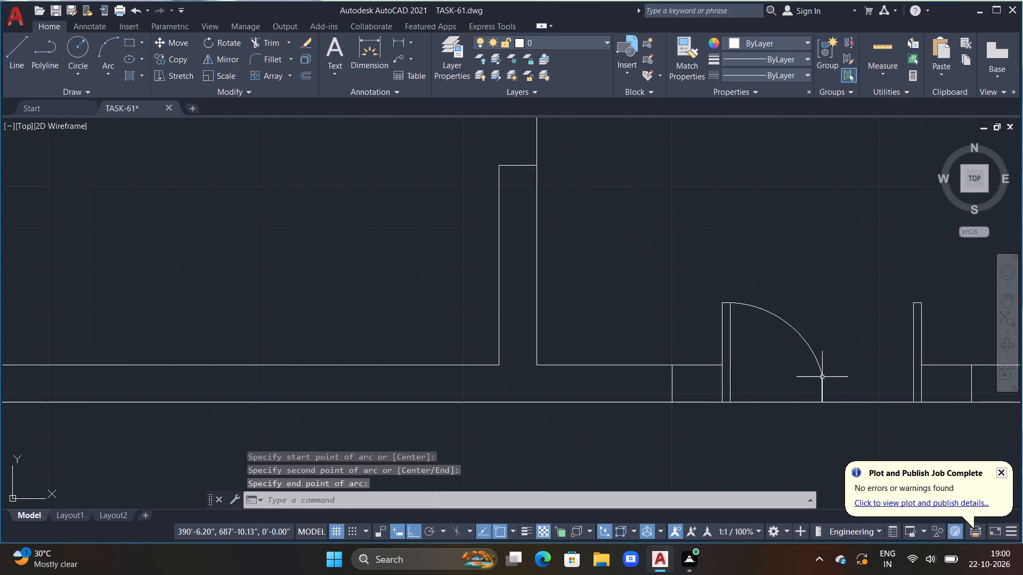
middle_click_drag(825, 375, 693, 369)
Draw a three-point swing arc from the right leaf's free end to the main opening's midpoint on the wall's lower face.
left_click_drag(107, 48, 112, 71)
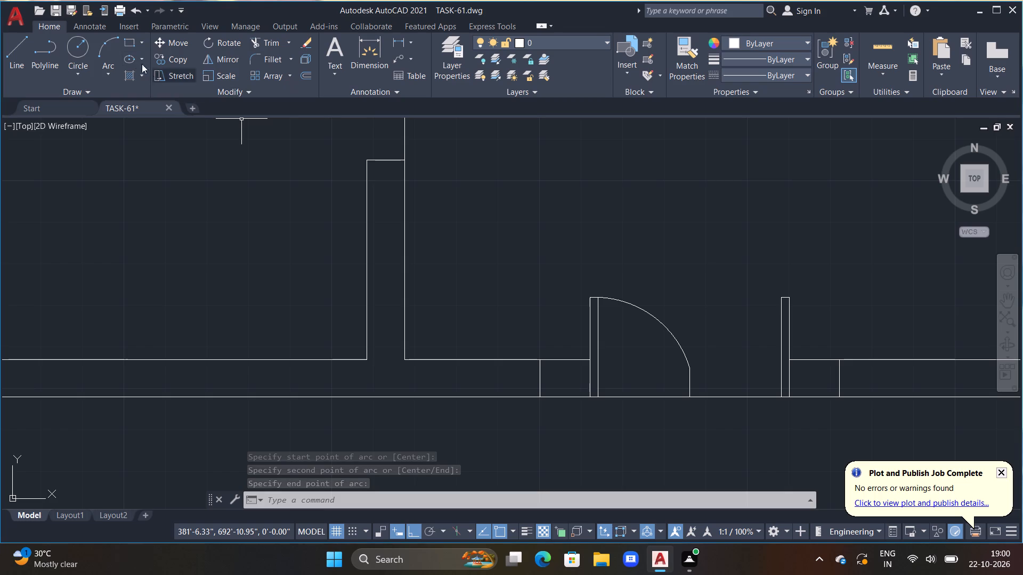
left_click(106, 43)
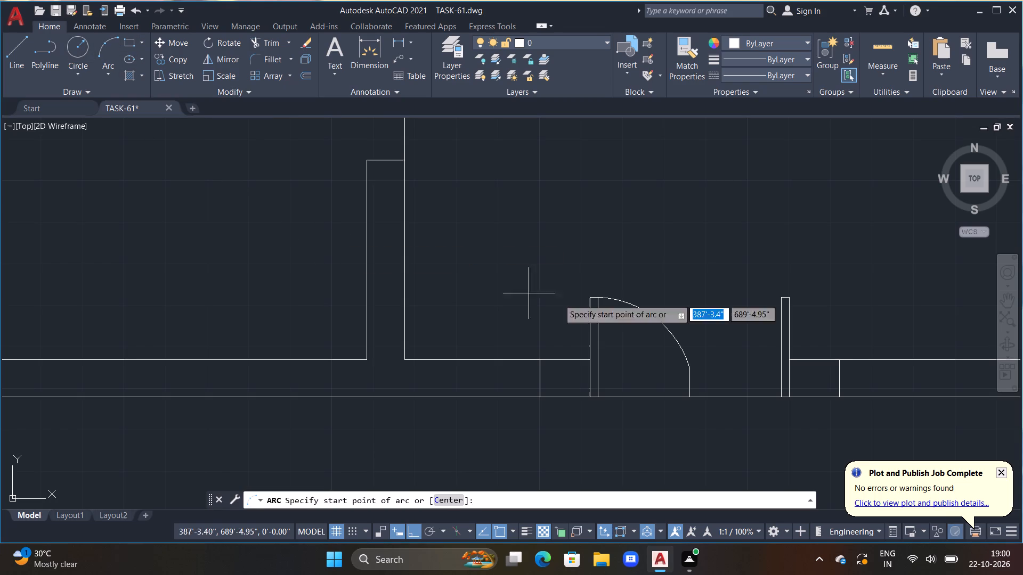
scroll(779, 303, "up", 2)
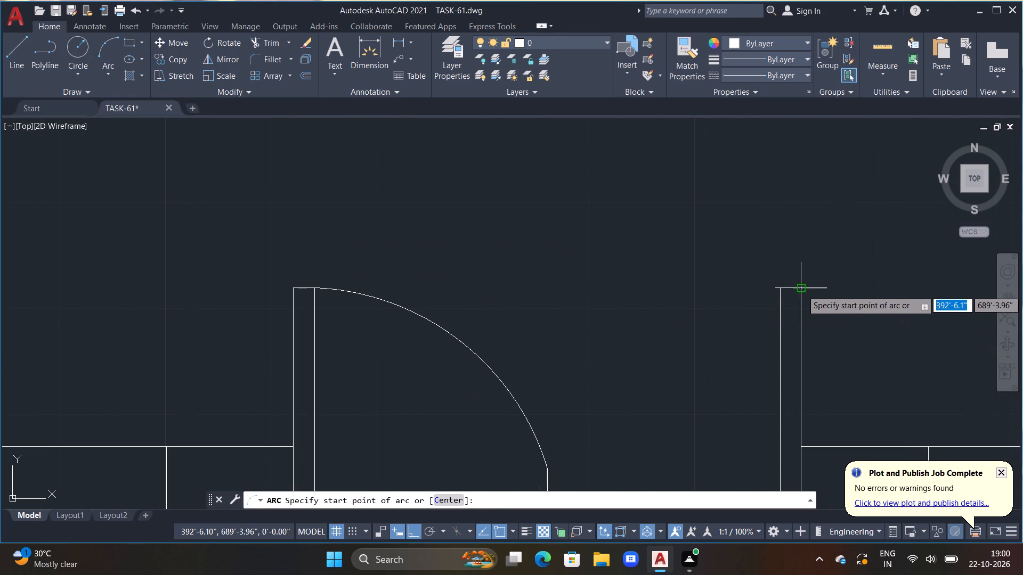
left_click(802, 290)
double_click(781, 289)
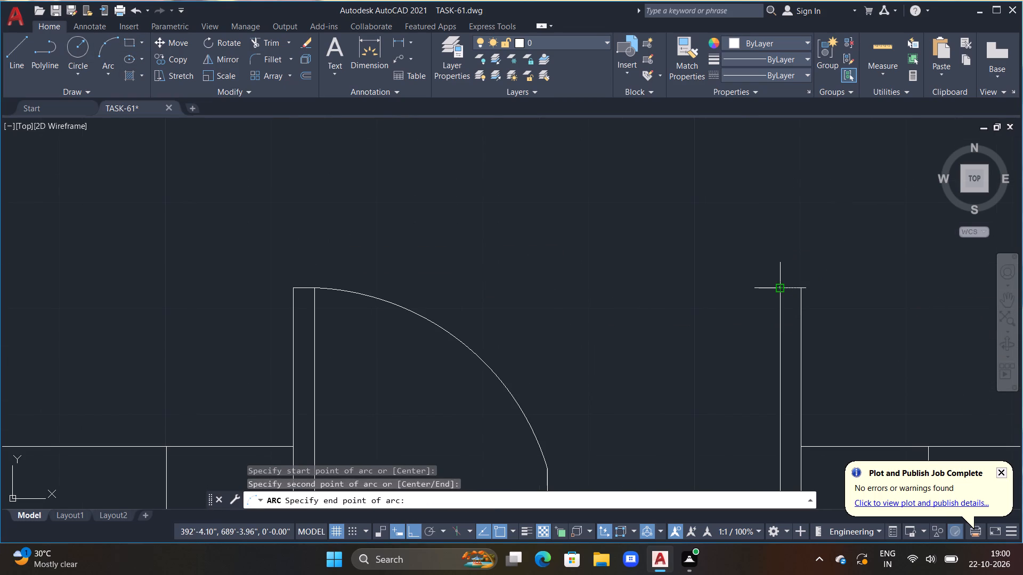
middle_click_drag(679, 414, 695, 157)
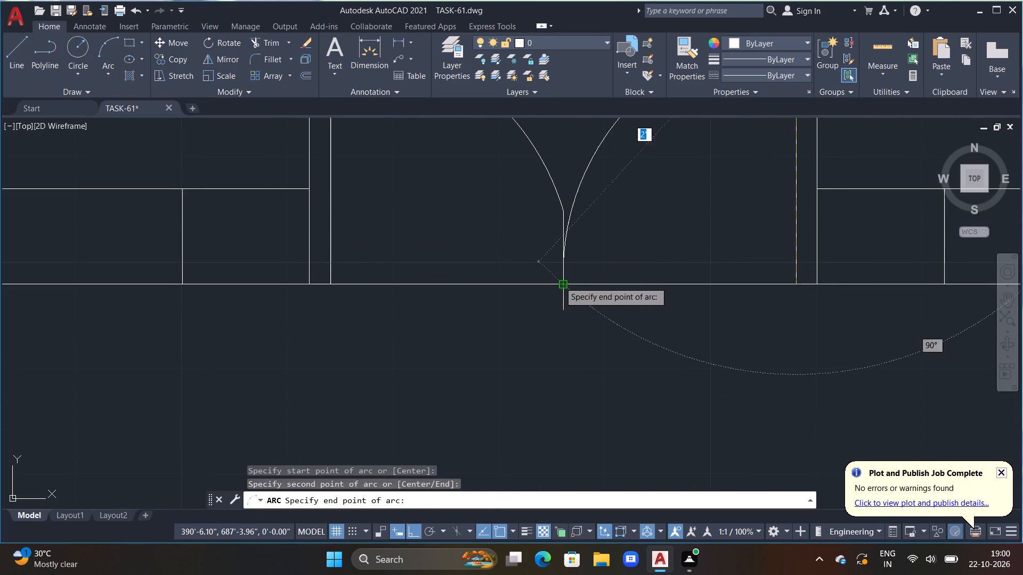
left_click(559, 282)
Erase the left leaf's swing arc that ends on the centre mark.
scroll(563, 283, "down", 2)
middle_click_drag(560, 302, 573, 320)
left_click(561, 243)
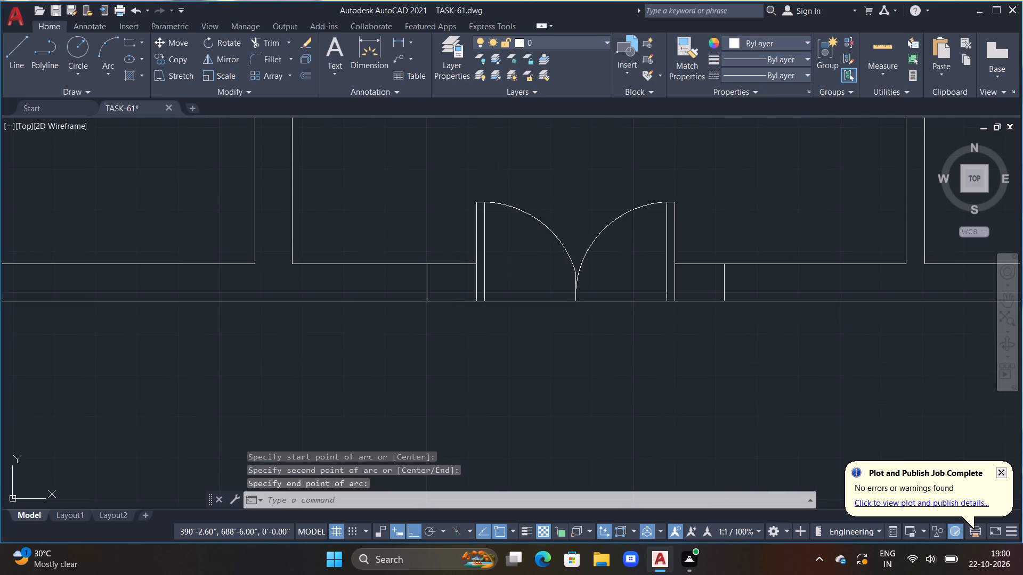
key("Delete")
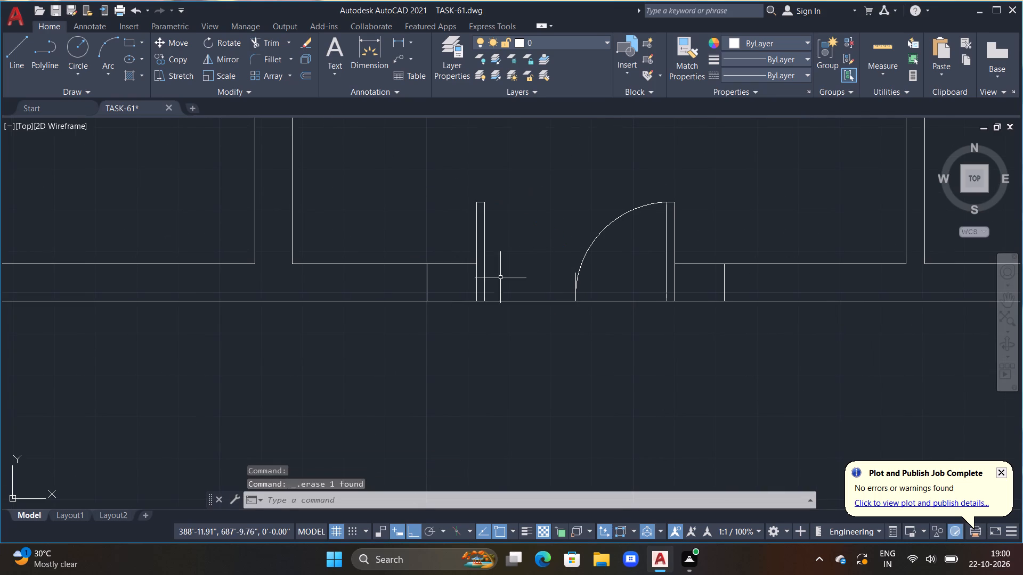
Erase the short vertical centre mark in the main opening.
scroll(544, 289, "up", 2)
left_click(621, 265)
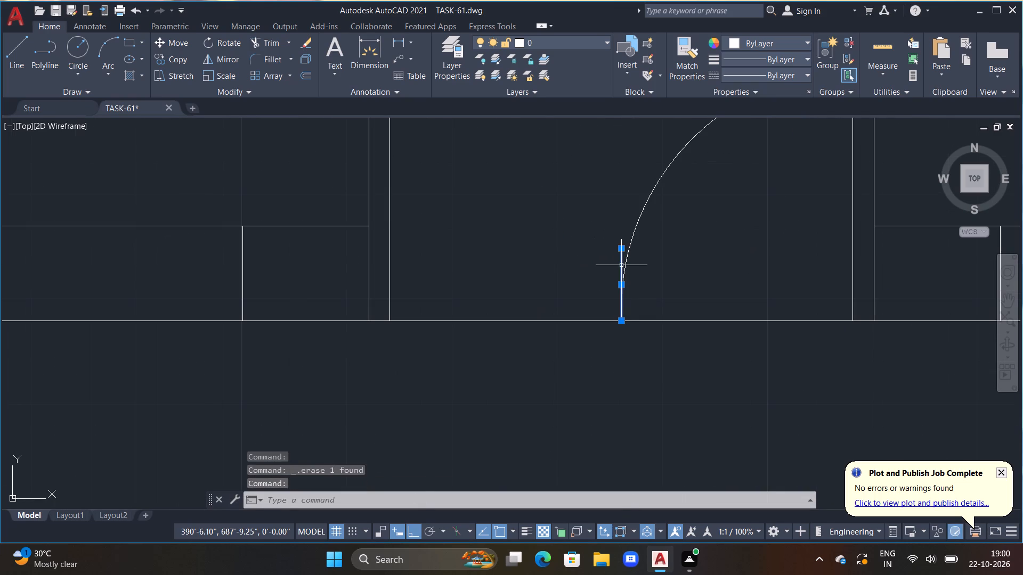
key("Delete")
Draw a three-point swing arc from the left leaf's free end to the main opening's midpoint, meeting the right leaf's arc.
scroll(576, 255, "down", 3)
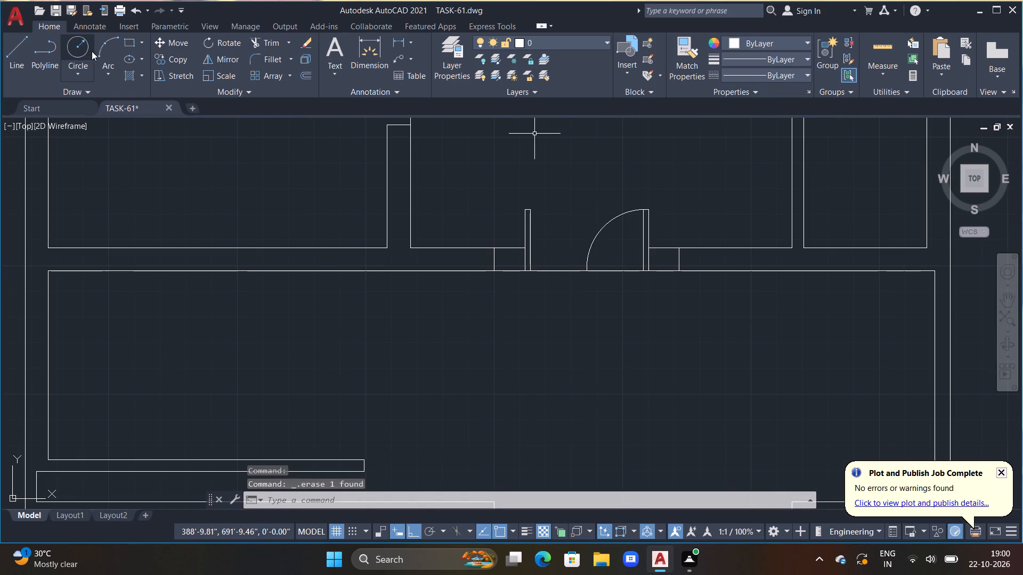
left_click(101, 49)
scroll(484, 201, "up", 3)
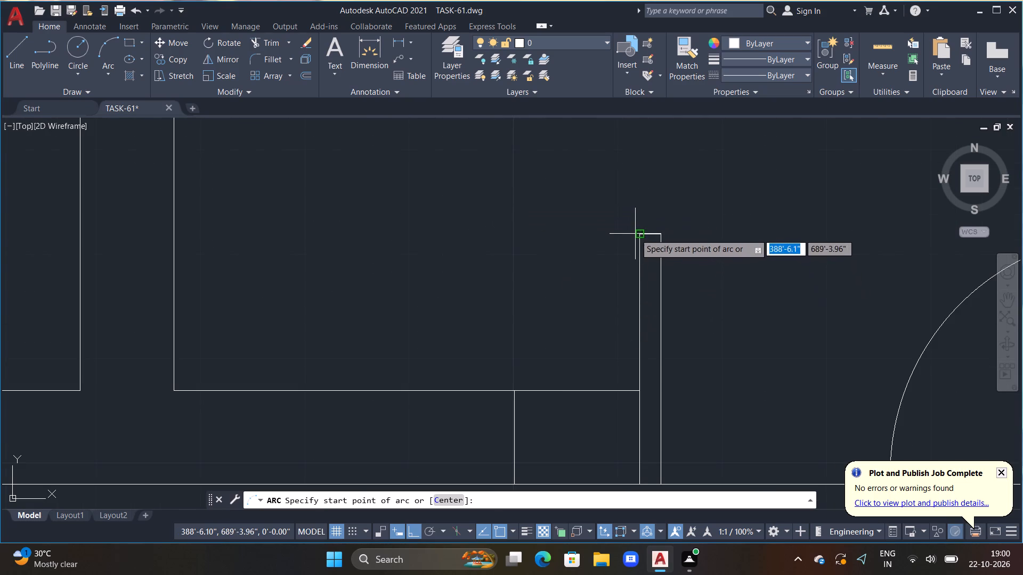
left_click(637, 233)
left_click(663, 237)
scroll(669, 250, "up", 1)
middle_click_drag(675, 260, 419, 113)
scroll(523, 306, "down", 1)
middle_click_drag(571, 368, 521, 303)
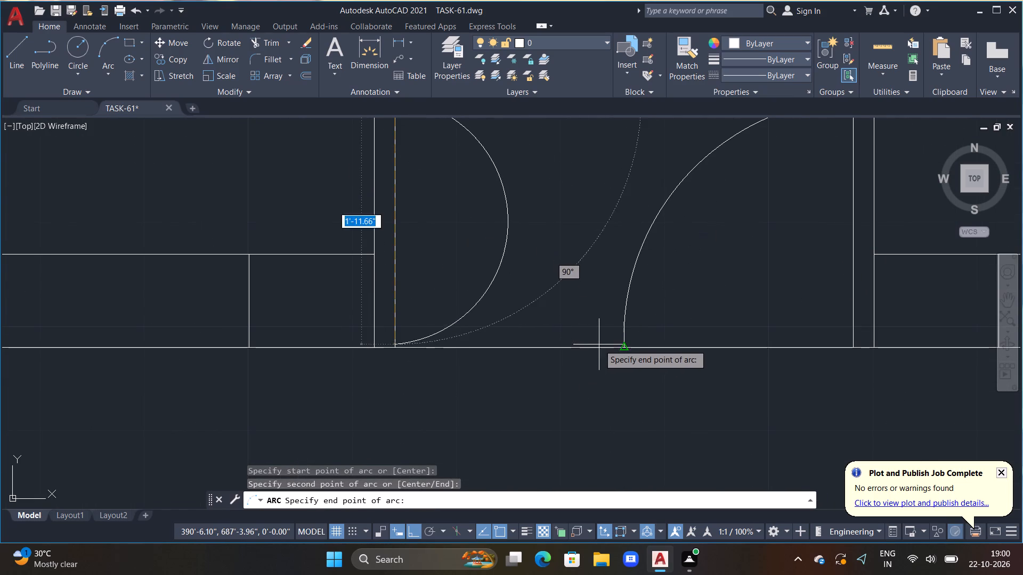
left_click(599, 344)
scroll(614, 359, "down", 2)
key("Escape")
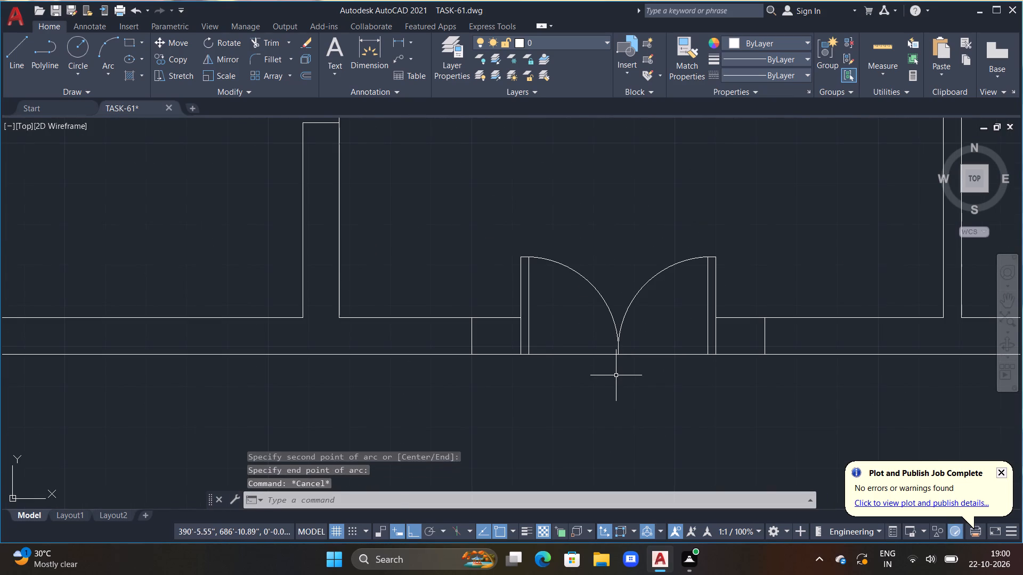
key("Escape")
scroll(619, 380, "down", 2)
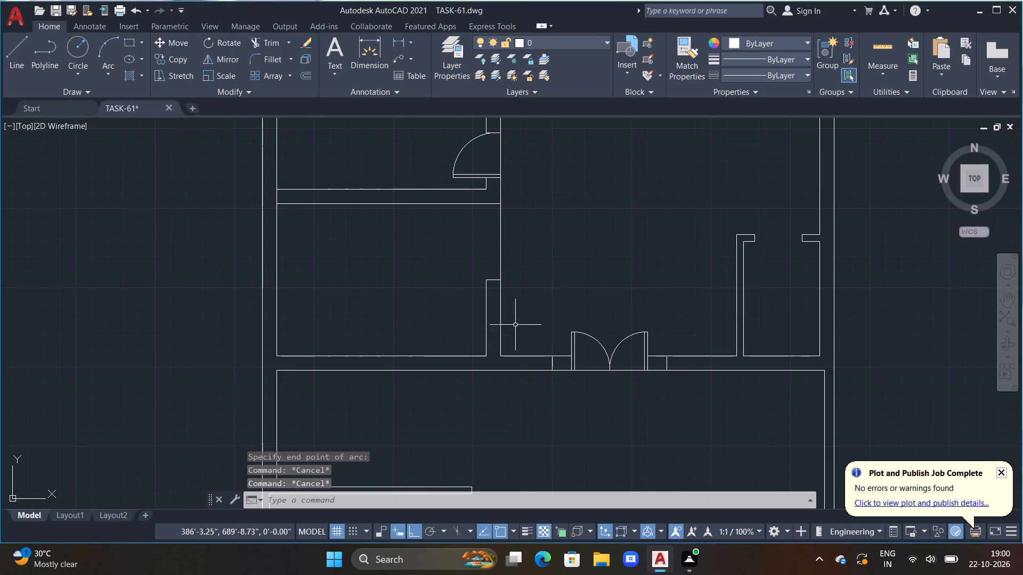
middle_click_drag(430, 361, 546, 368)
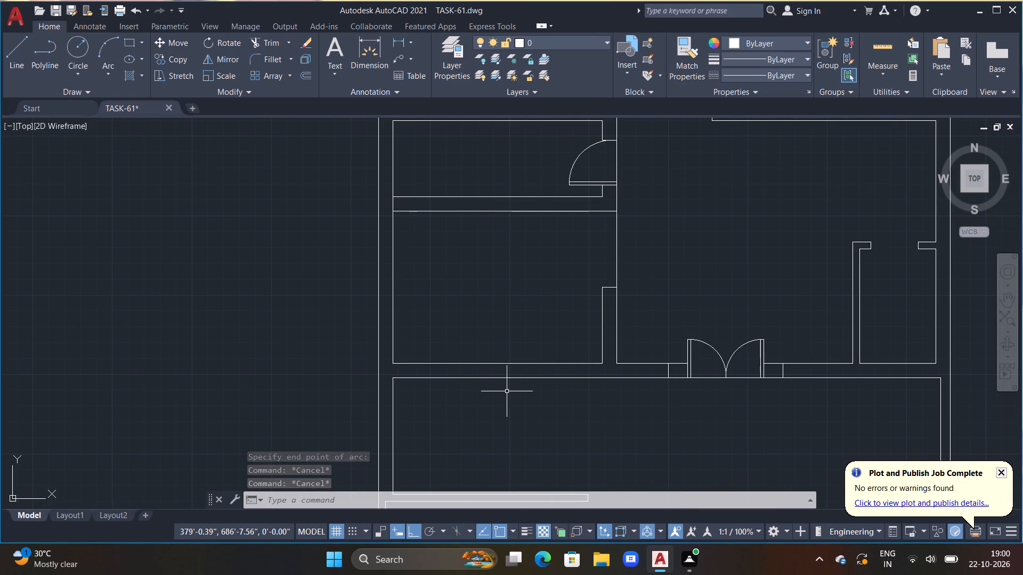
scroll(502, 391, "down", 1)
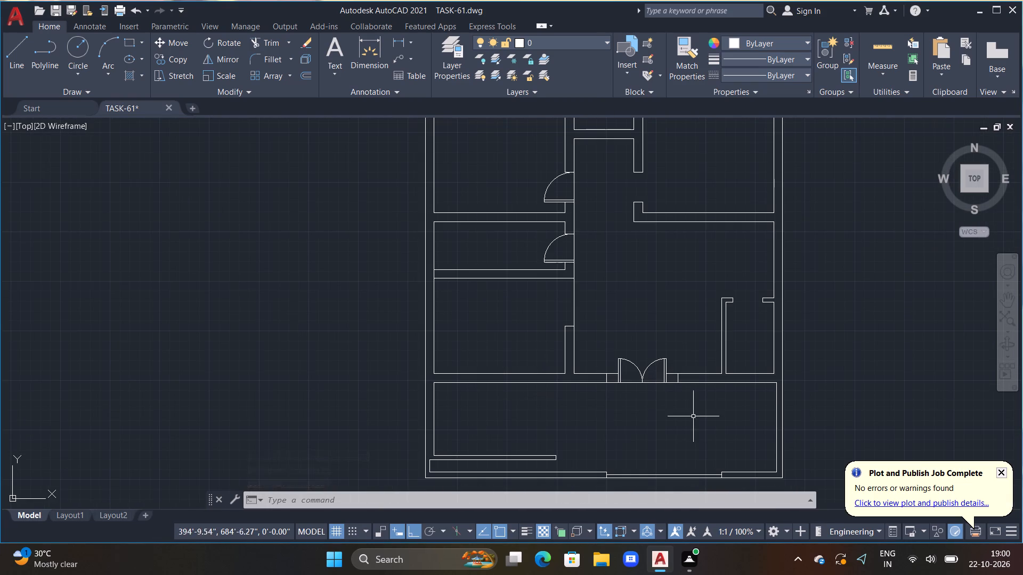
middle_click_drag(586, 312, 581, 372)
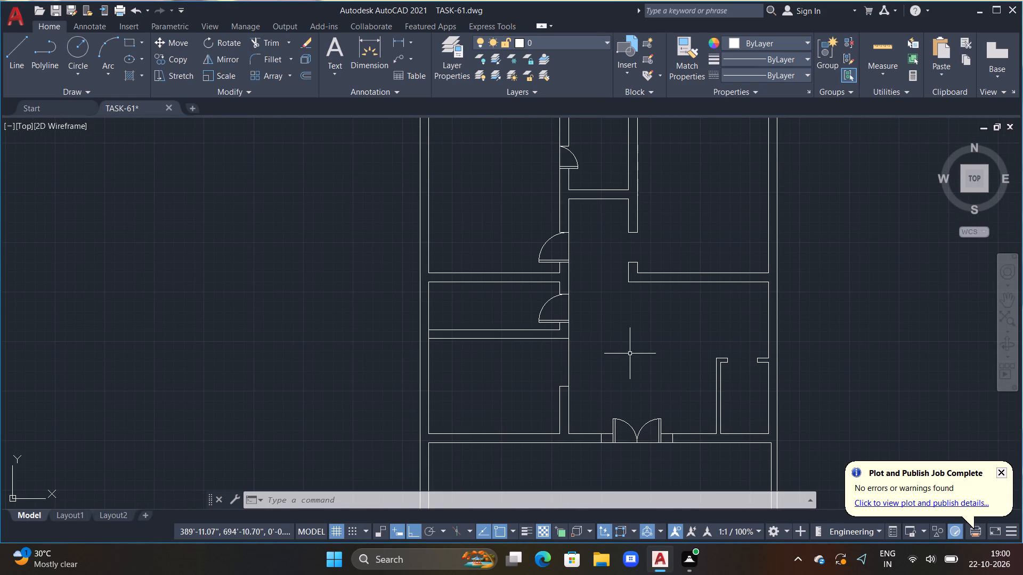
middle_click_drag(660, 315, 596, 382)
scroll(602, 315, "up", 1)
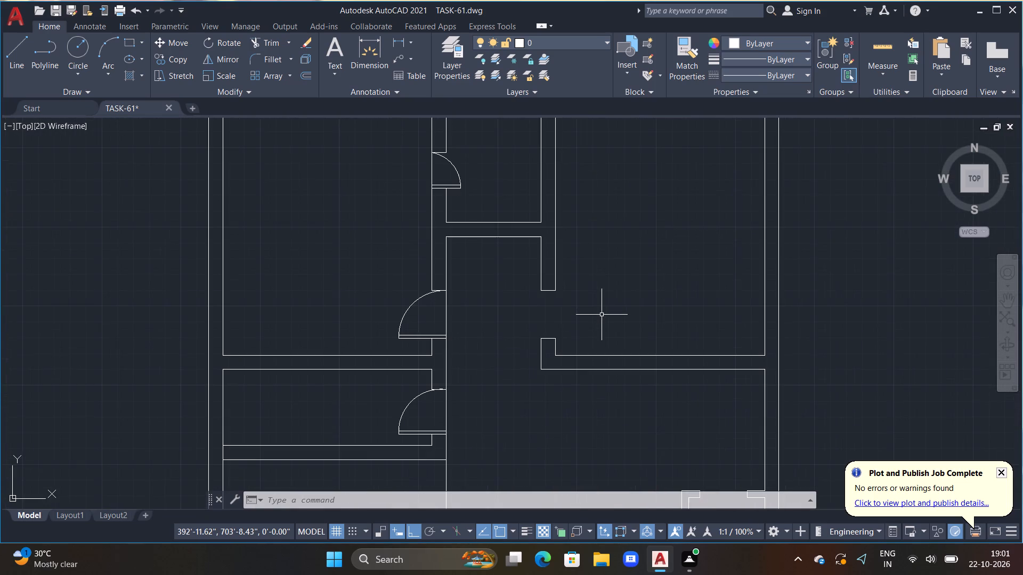
Draw a line across the opening on the corridor's right side and a 2'6" by 2" door leaf from its lower jamb into the room.
type("L")
key("space")
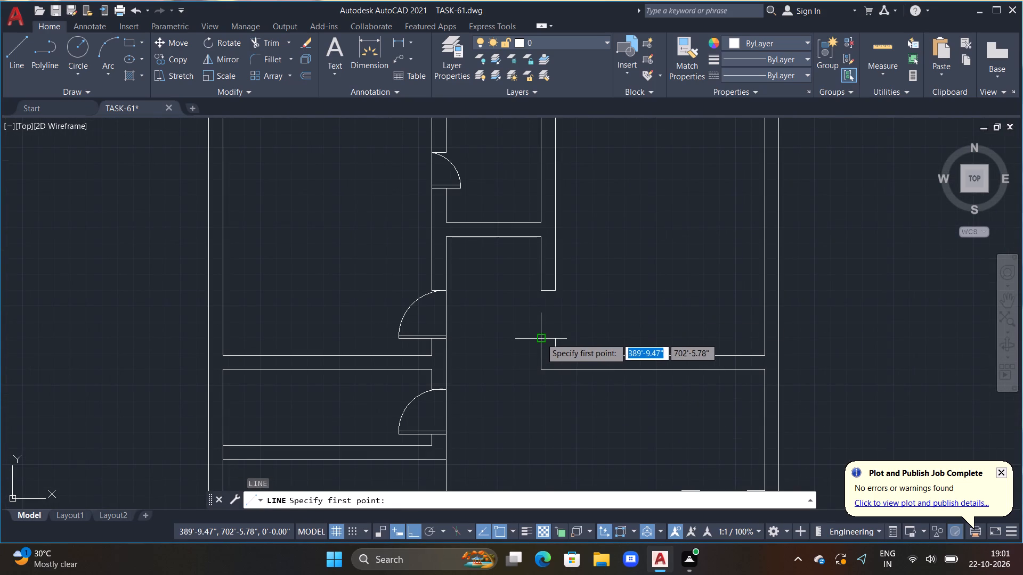
left_click(540, 292)
left_click_drag(539, 339, 548, 339)
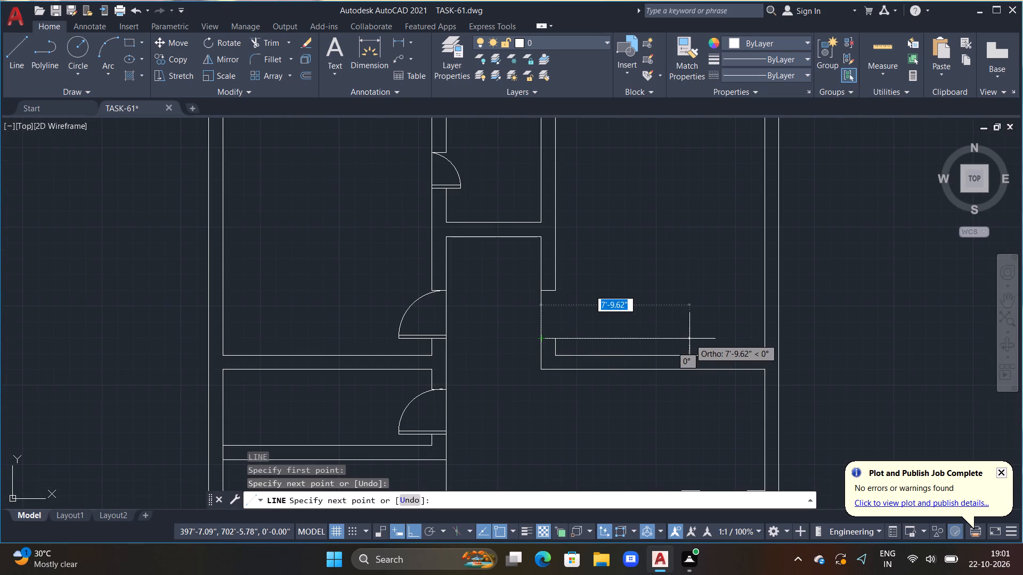
type("2'6\"")
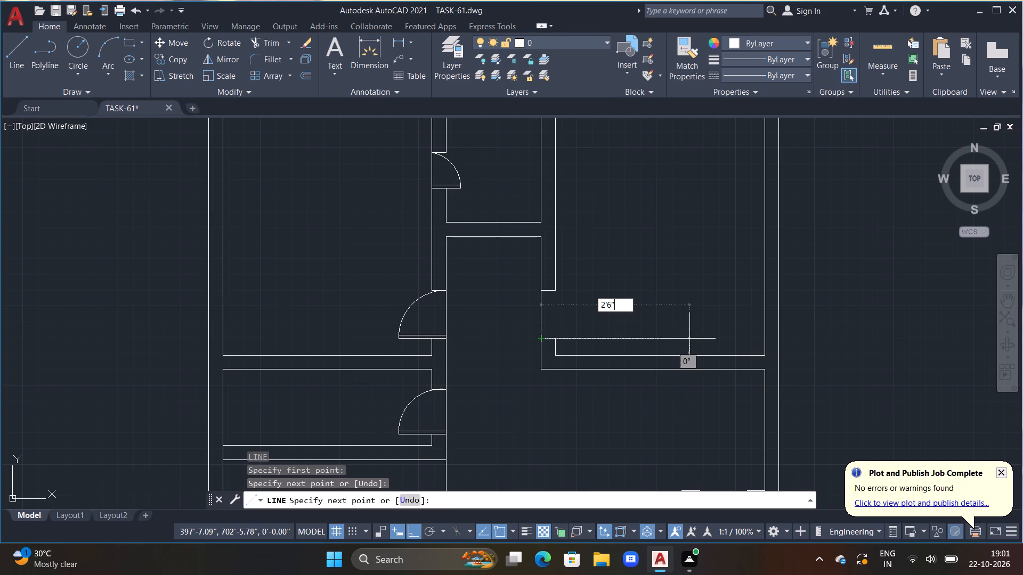
key("Return")
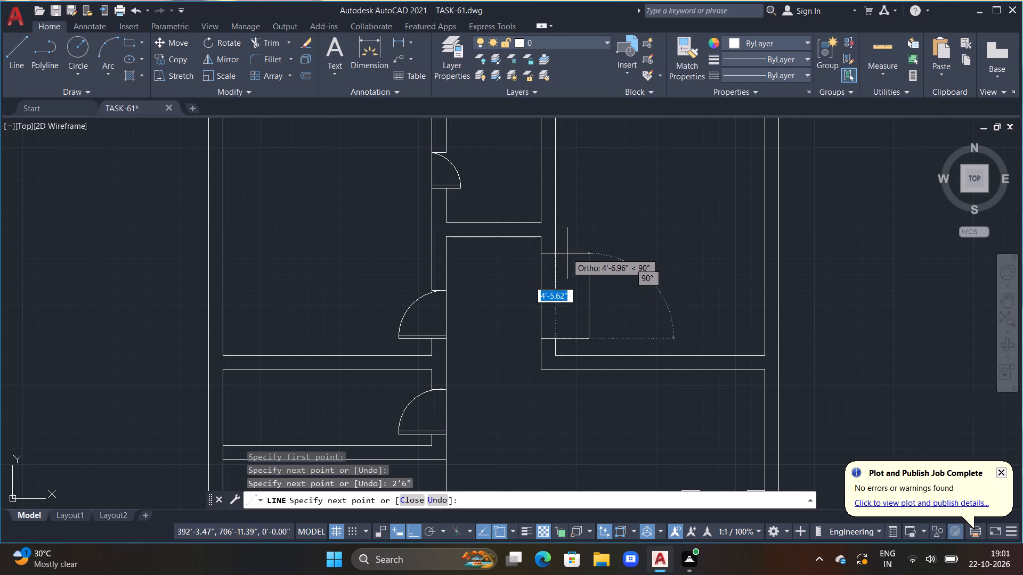
type("2\"")
key("Return")
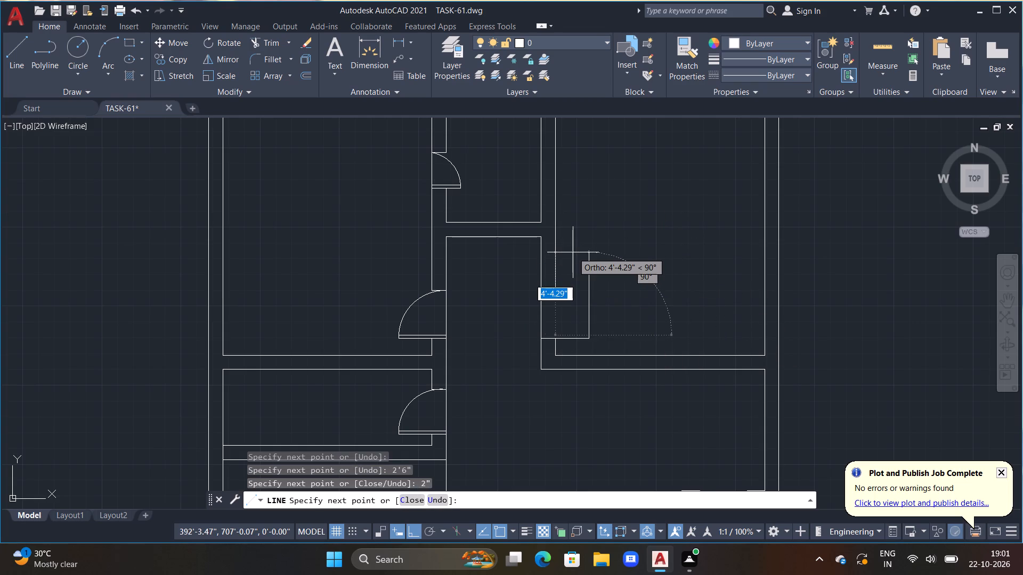
scroll(480, 338, "up", 2)
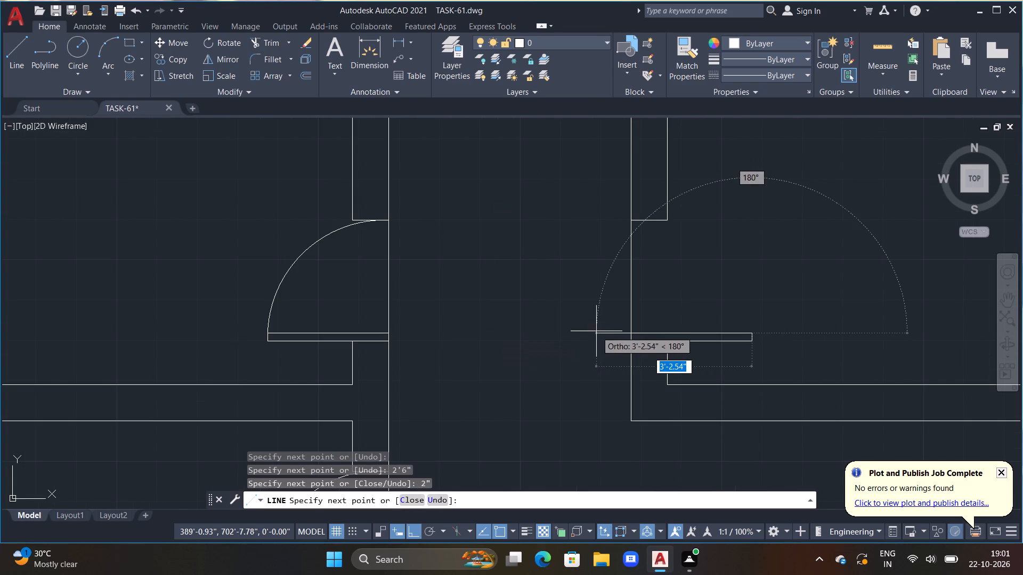
left_click(596, 331)
key("grave")
key("Escape")
key("Escape")
key("Escape")
key("Escape")
key("Escape")
key("Escape")
key("Escape")
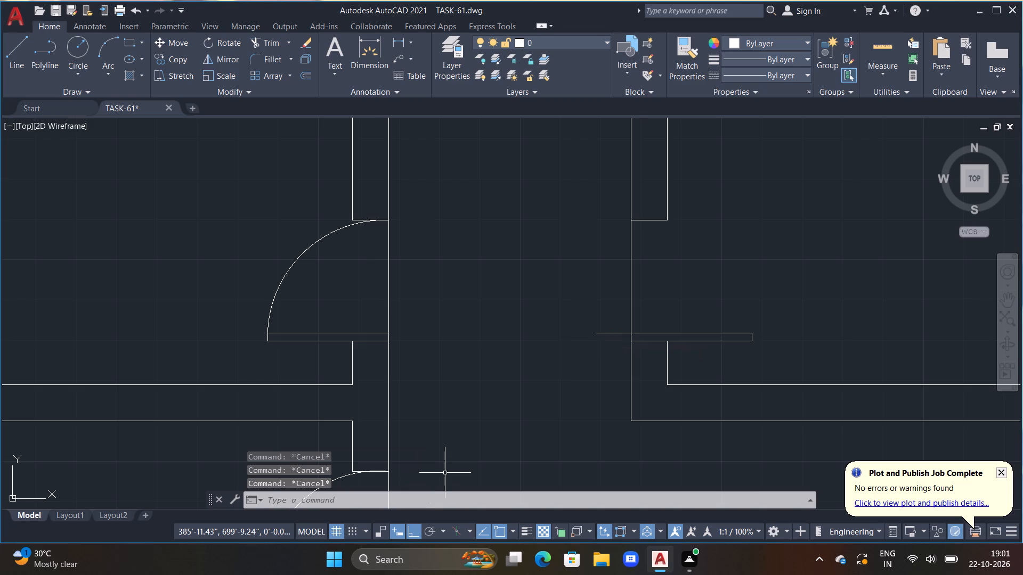
Trim the end of the new leaf line that overhangs past the wall face into the corridor.
type("TR")
key("space")
left_click_drag(600, 315, 603, 388)
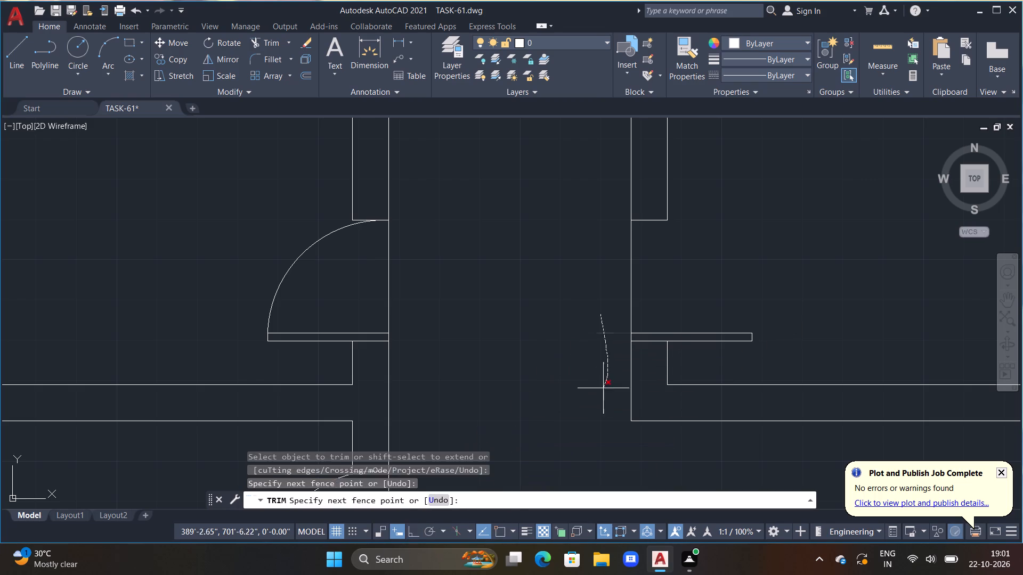
key("Escape")
Draw a three-point swing arc from the new leaf's free end to the opening's upper jamb.
left_click(111, 44)
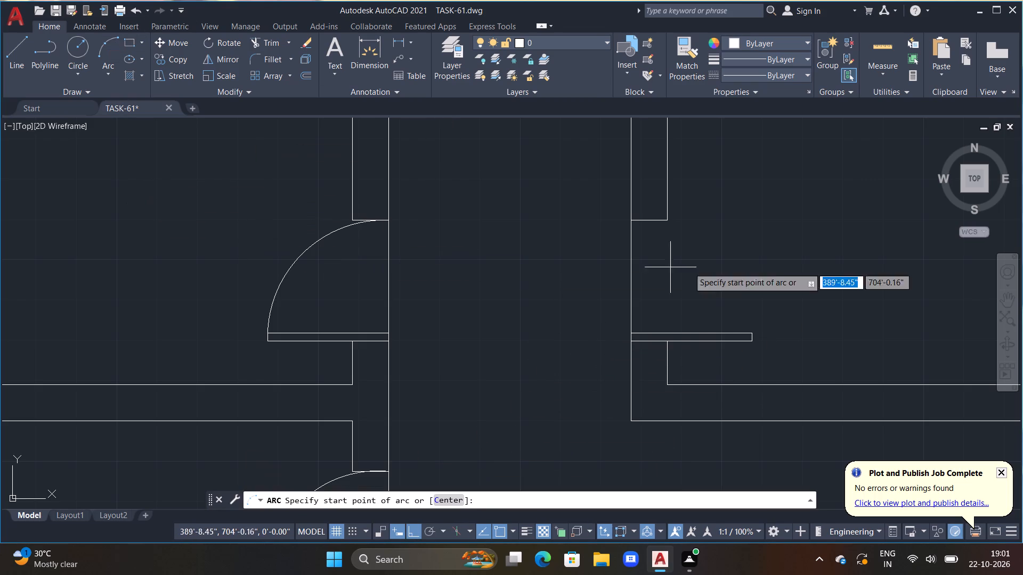
scroll(749, 344, "up", 3)
left_click(750, 333)
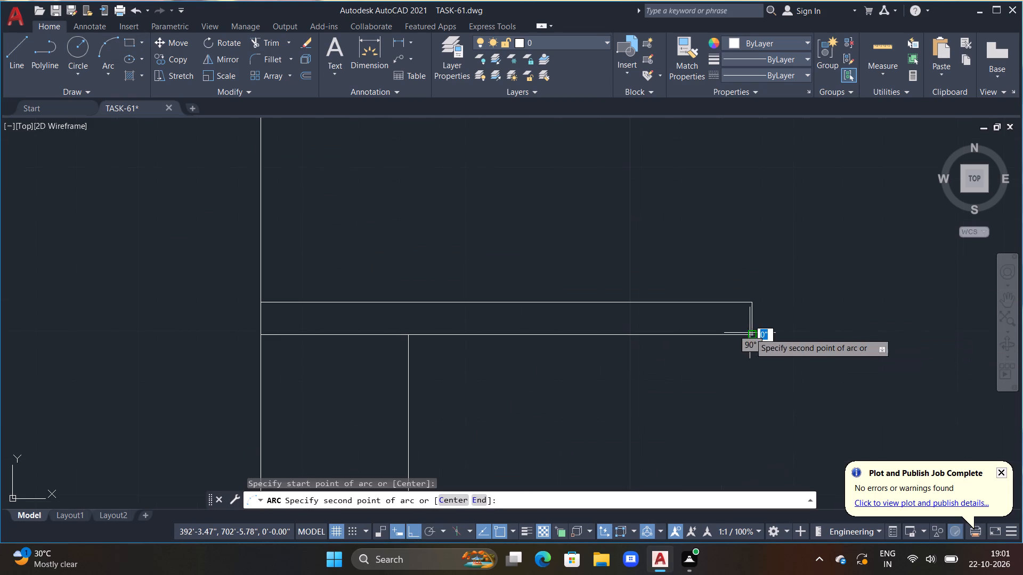
left_click(750, 301)
scroll(707, 224, "down", 3)
middle_click_drag(637, 192, 643, 229)
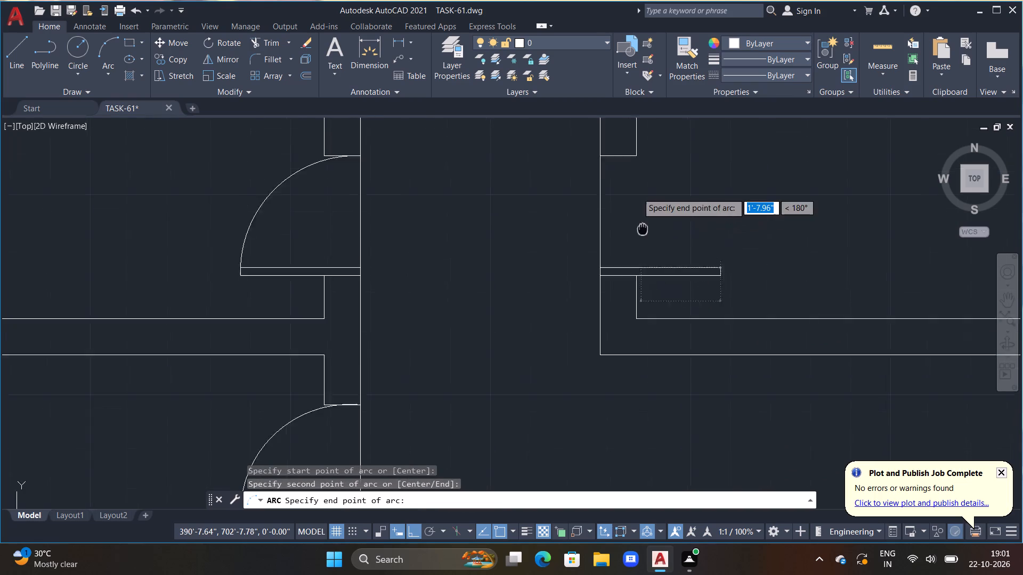
middle_click_drag(643, 229, 648, 275)
left_click(616, 213)
scroll(638, 225, "down", 3)
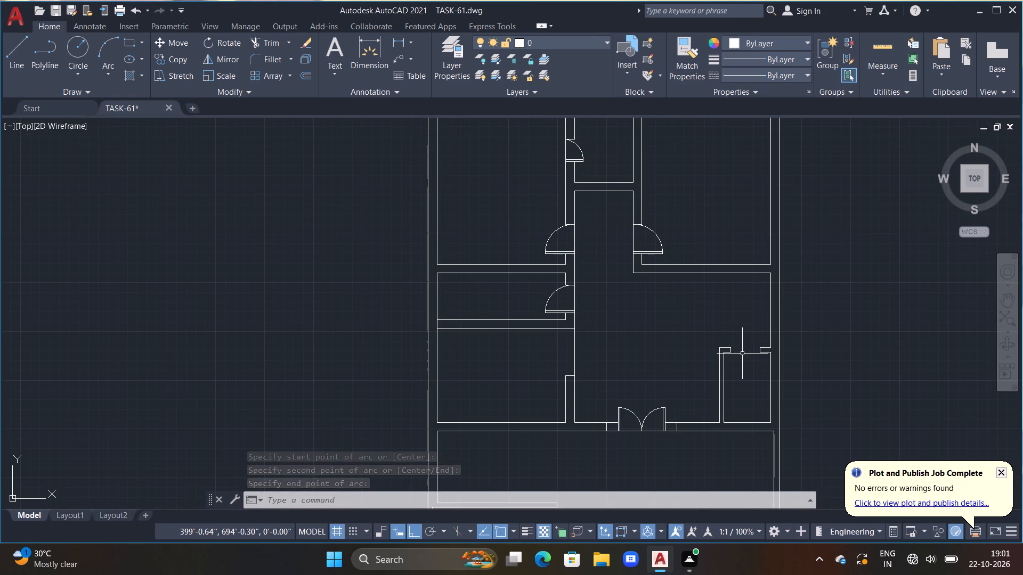
key("Escape")
key("Escape")
key("Escape")
key("Escape")
Draw a line across the small lower-right room's top opening and a 2'6" by 2" door leaf down from its left jamb.
middle_click_drag(684, 342, 457, 276)
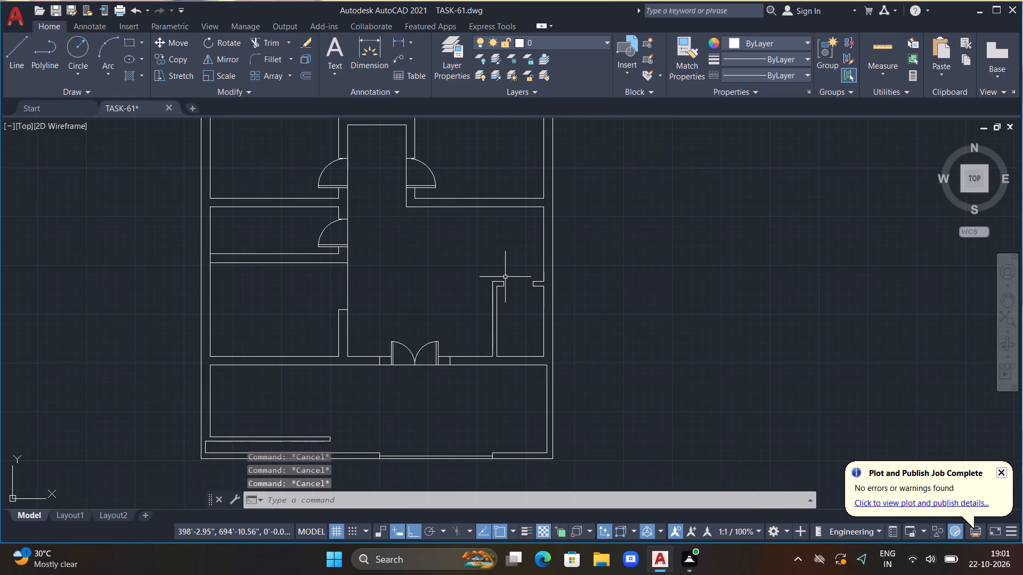
scroll(534, 281, "up", 3)
middle_click_drag(511, 293, 575, 318)
type("L")
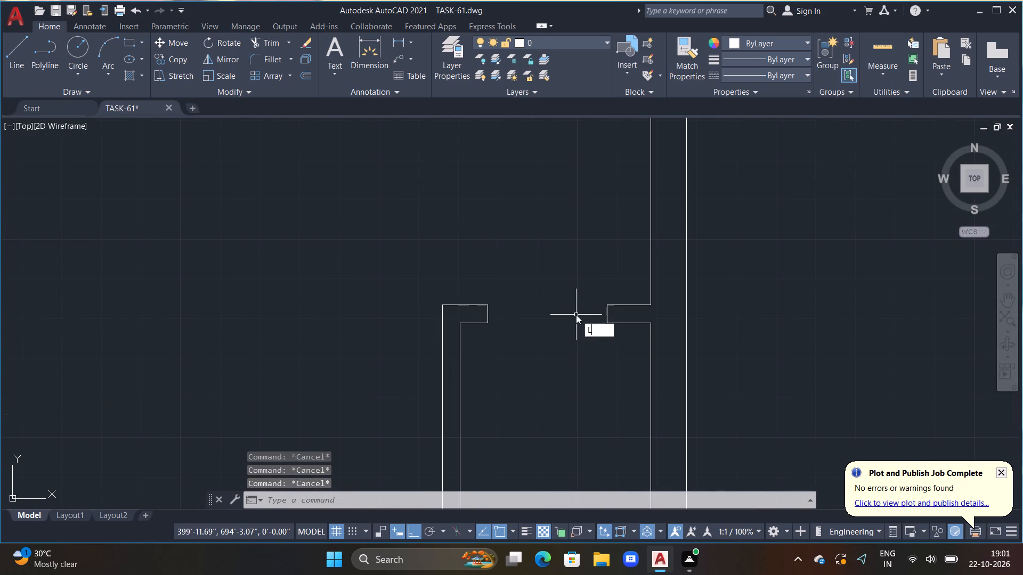
key("space")
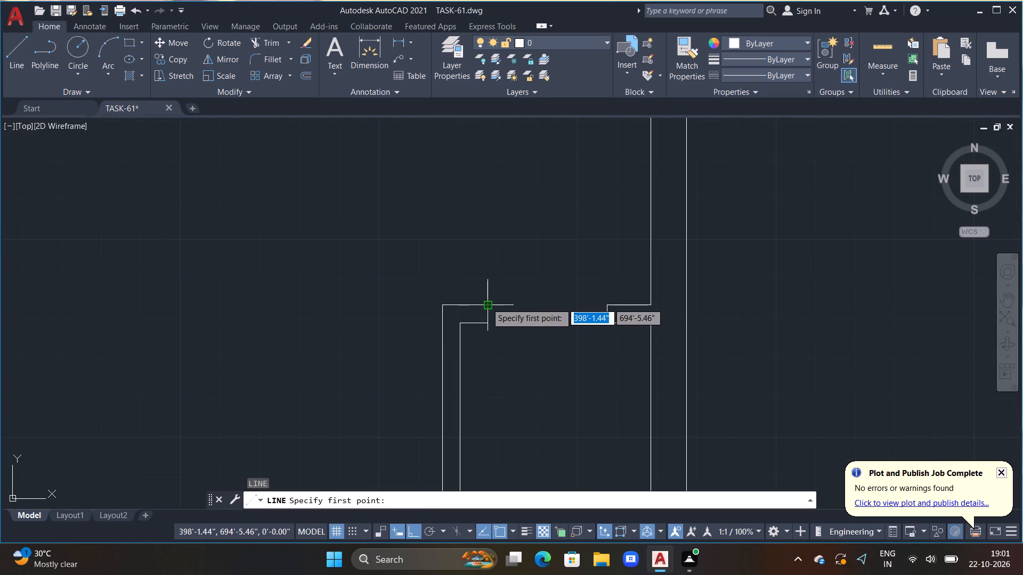
left_click(486, 303)
left_click(604, 303)
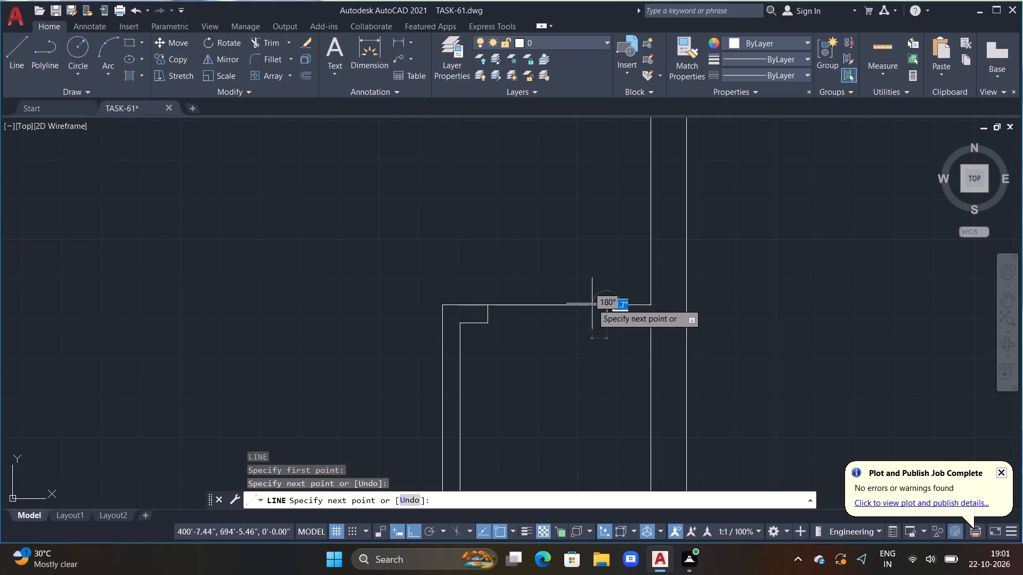
left_click_drag(486, 302, 486, 309)
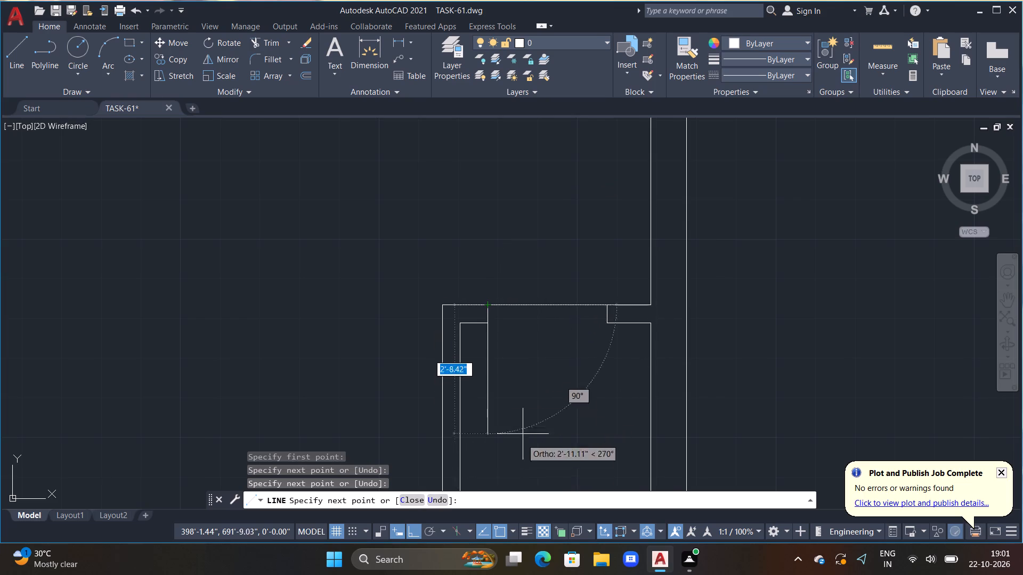
middle_click_drag(524, 424, 526, 415)
type("2'6\"")
key("Return")
type("2\"")
key("Return")
left_click(488, 241)
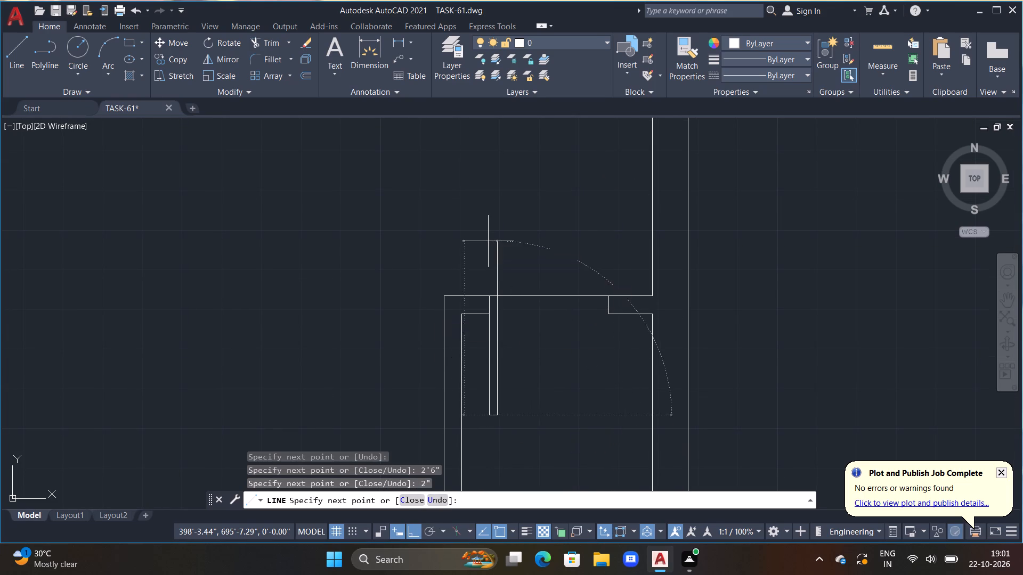
key("Escape")
Trim the end of the leaf line that projects above the small room's opening.
type("TR")
key("space")
left_click_drag(480, 268, 511, 276)
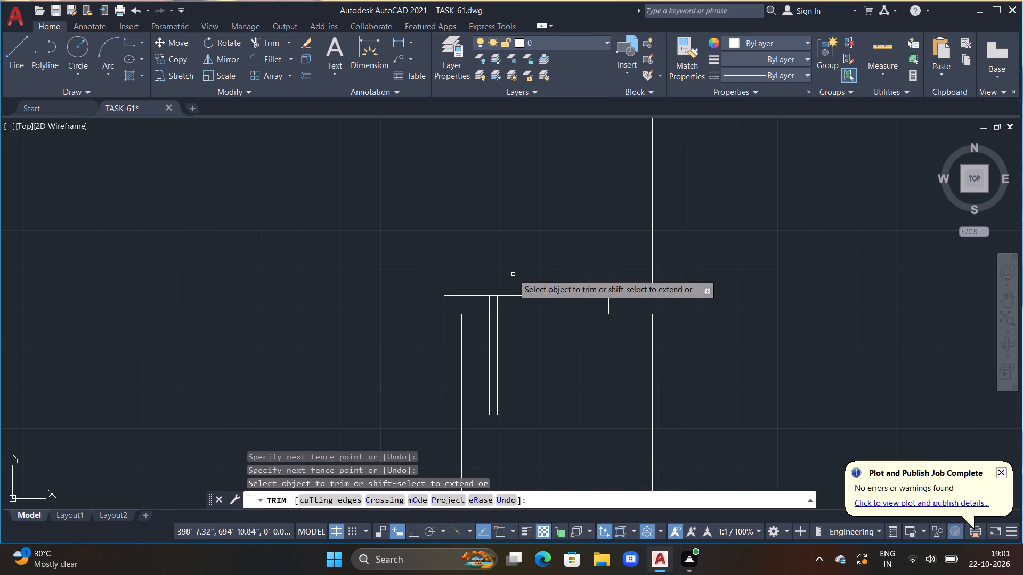
key("Escape")
Draw a three-point swing arc from the small room leaf's free end to the opening's right jamb.
left_click(105, 52)
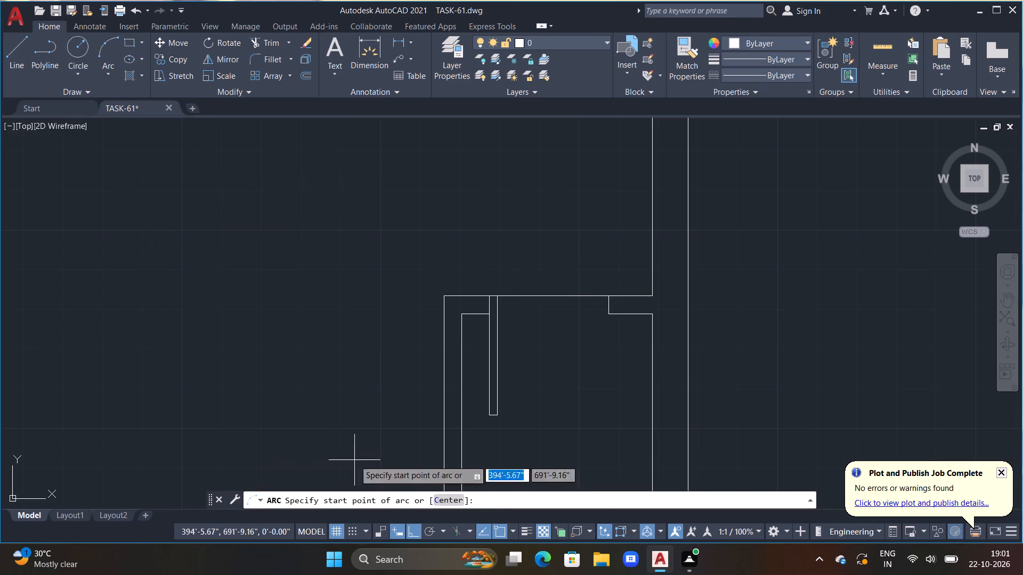
scroll(494, 433, "up", 2)
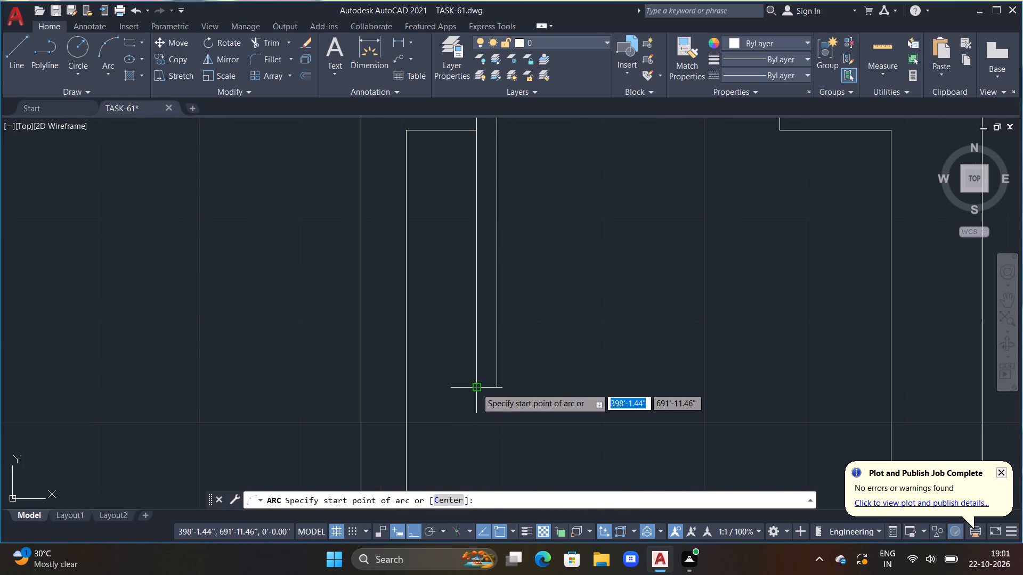
double_click(476, 388)
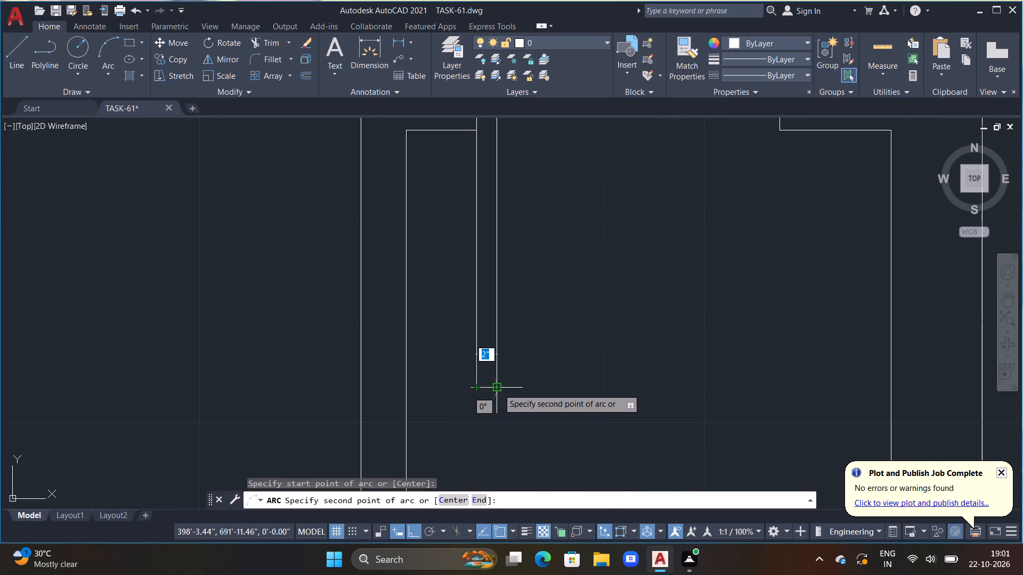
left_click(498, 389)
scroll(626, 288, "down", 2)
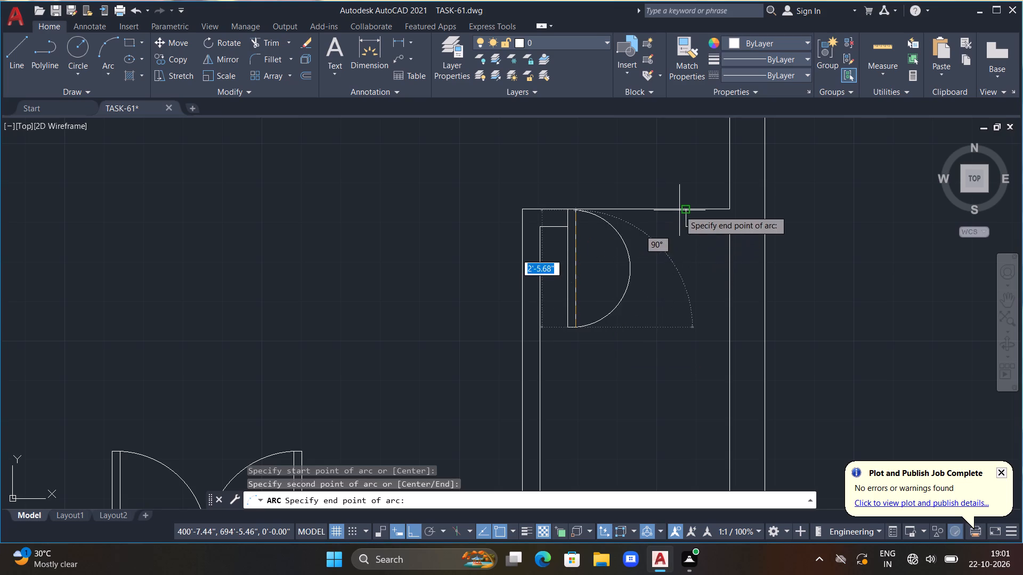
left_click(679, 210)
Offset the bottom space's left inner wall line 3' to the inside.
scroll(674, 229, "down", 2)
scroll(670, 324, "down", 1)
middle_click_drag(670, 328, 669, 262)
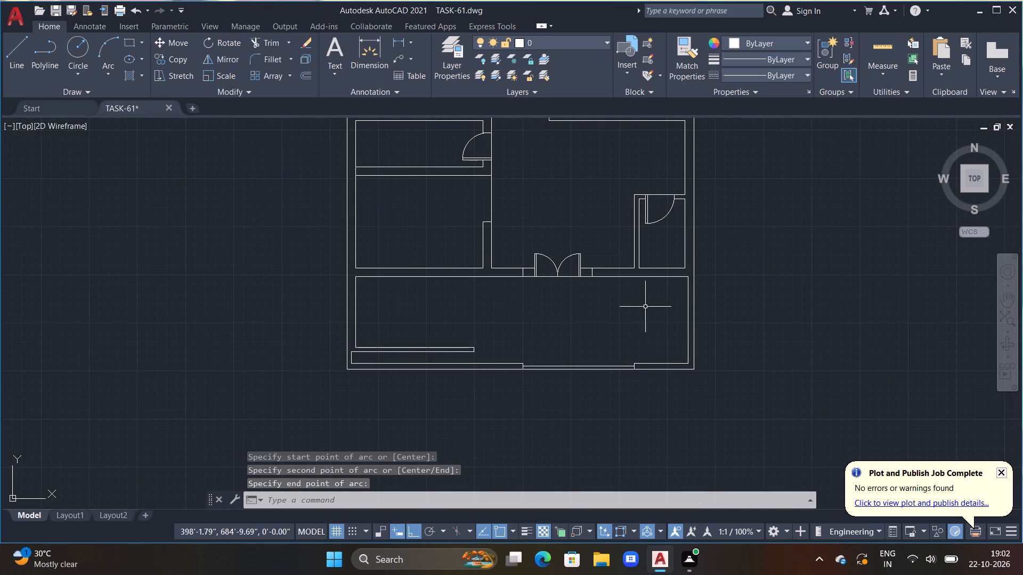
middle_click_drag(615, 337, 645, 300)
middle_click_drag(621, 303, 635, 359)
key("Escape")
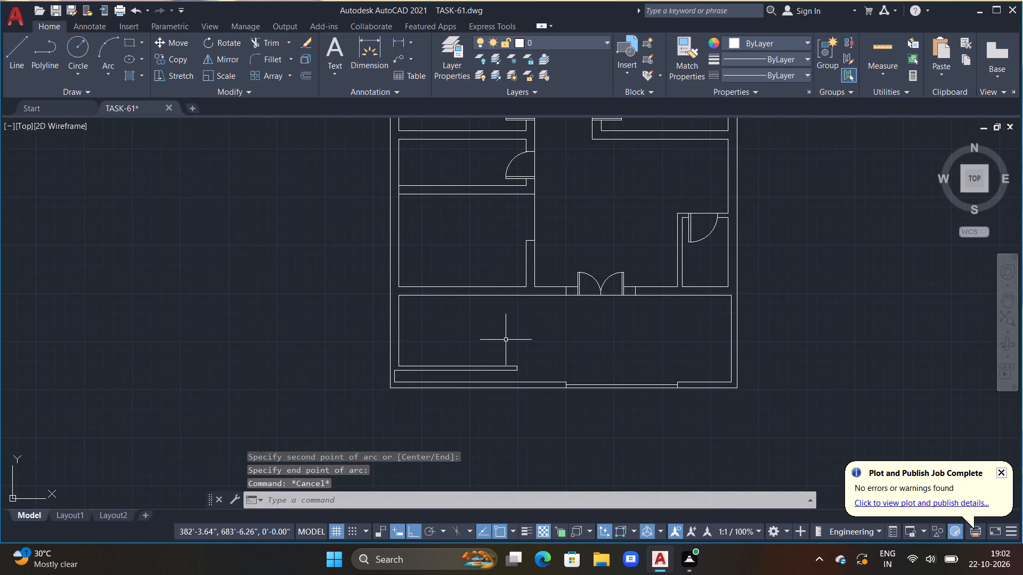
middle_click_drag(488, 307, 494, 333)
key("Escape")
middle_click_drag(515, 331, 531, 318)
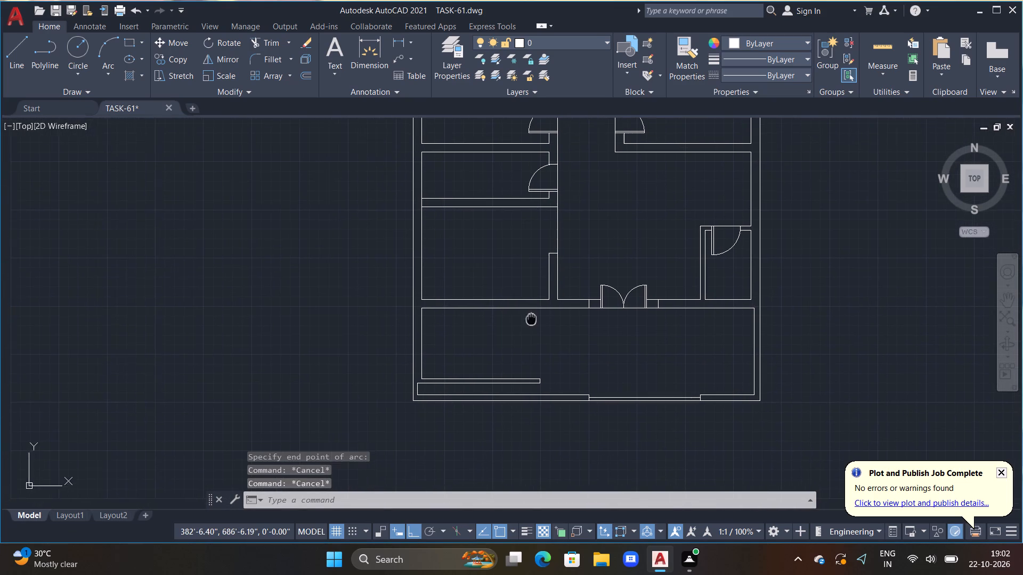
middle_click_drag(531, 318, 532, 318)
key("Escape")
key("Escape")
scroll(474, 358, "up", 1)
middle_click_drag(474, 358, 524, 373)
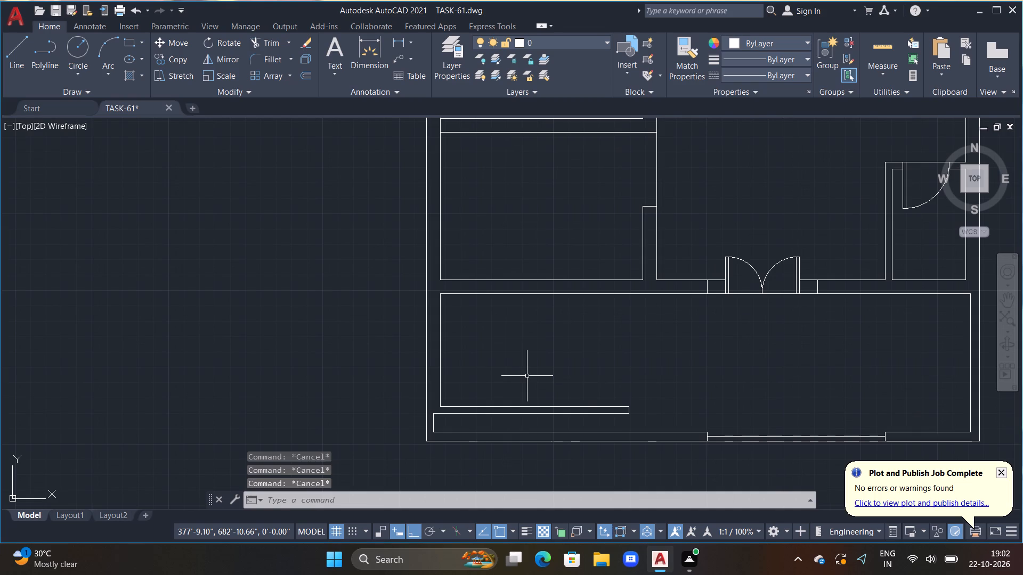
type("OFF")
key("space")
type("3'")
key("Return")
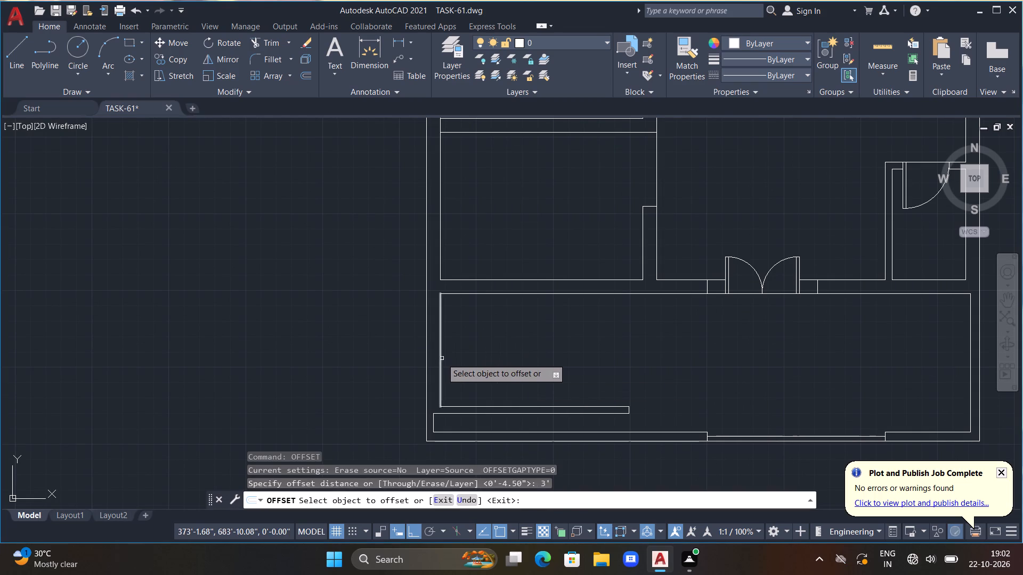
double_click(442, 358)
left_click(506, 388)
key("Escape")
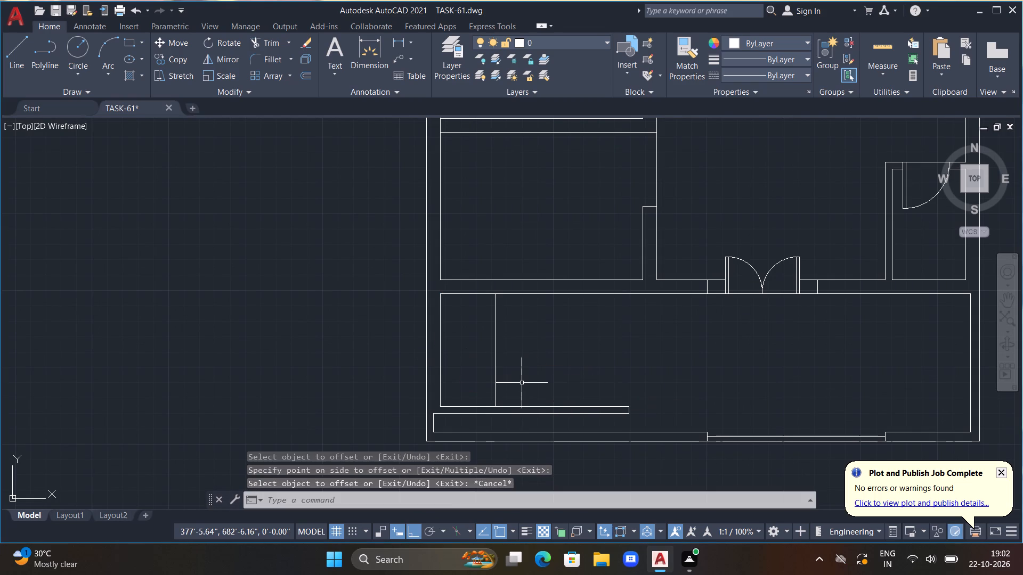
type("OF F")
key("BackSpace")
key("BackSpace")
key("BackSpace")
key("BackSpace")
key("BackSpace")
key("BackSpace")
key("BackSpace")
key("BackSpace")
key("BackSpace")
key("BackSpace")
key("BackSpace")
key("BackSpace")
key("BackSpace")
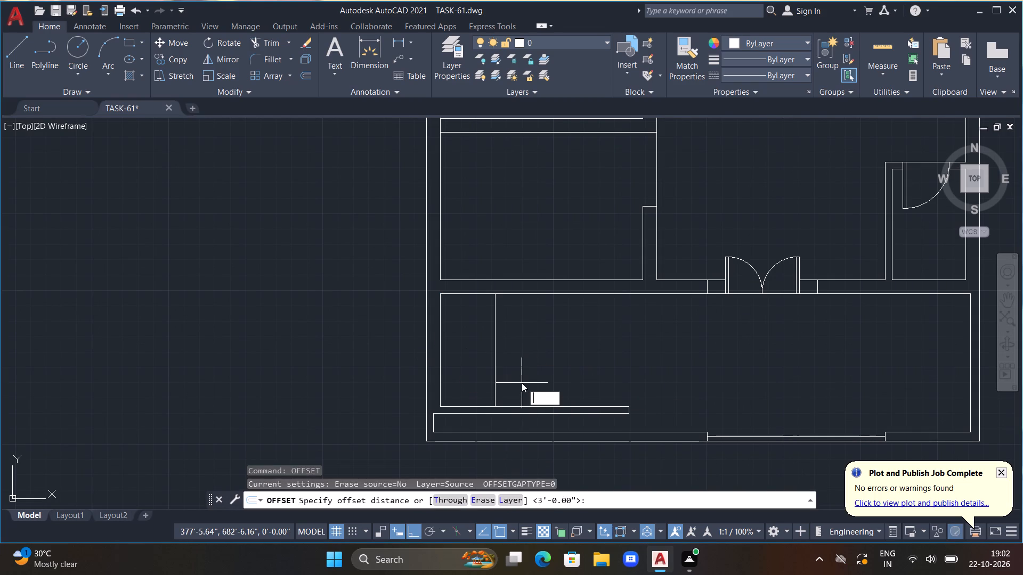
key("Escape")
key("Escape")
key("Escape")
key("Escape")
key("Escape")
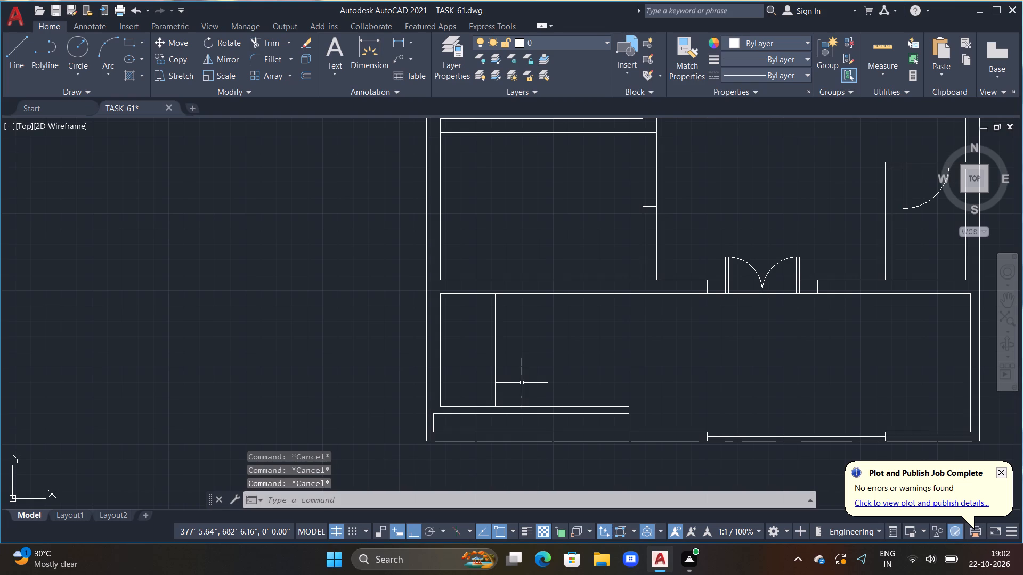
Offset the bottom space's 3' line repeatedly 1' to the right to make seven more evenly spaced step lines.
type("OFF")
key("space")
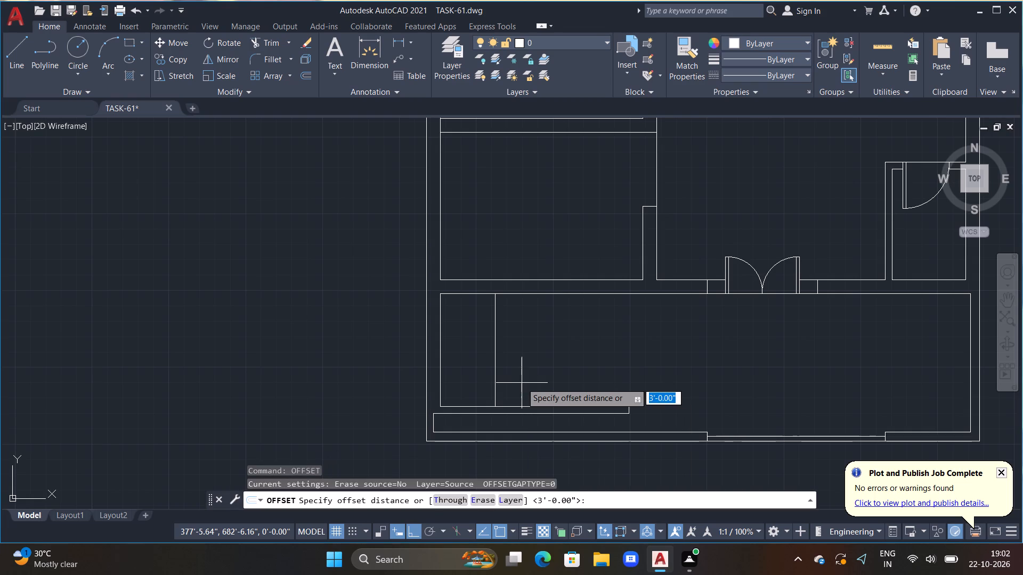
type("1'")
key("Return")
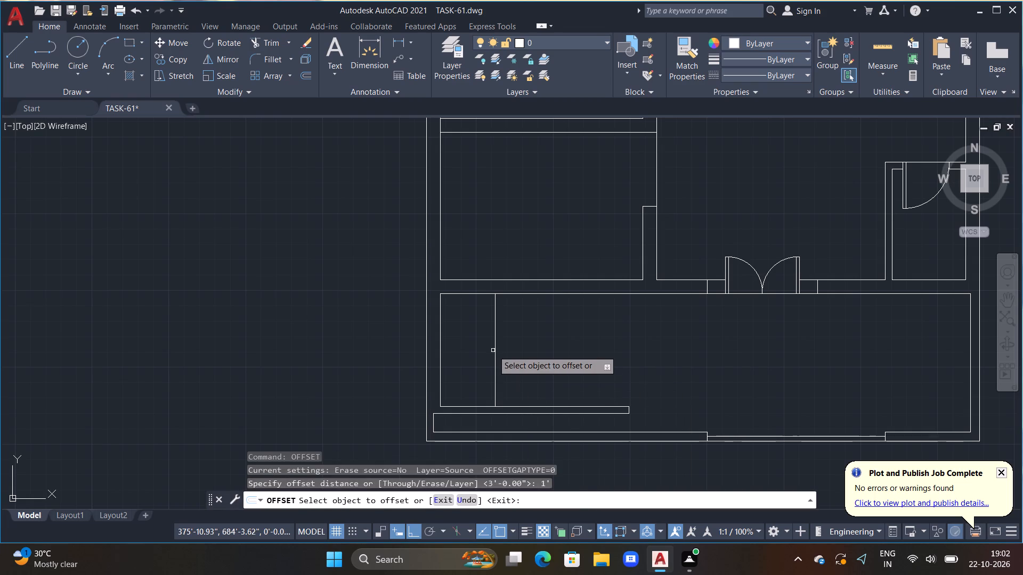
left_click(495, 353)
left_click(510, 363)
left_click_drag(512, 363, 542, 392)
left_click(542, 392)
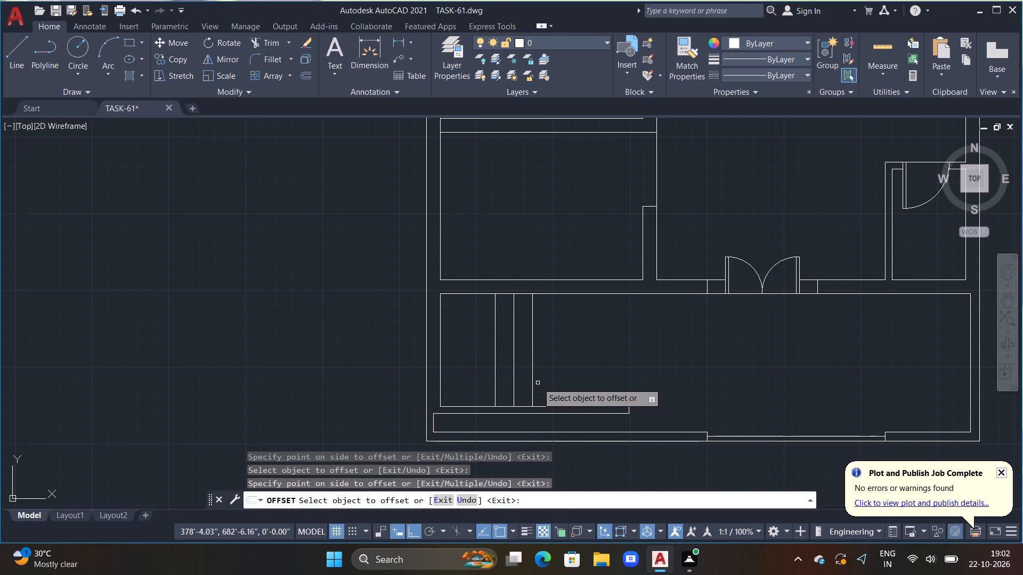
left_click(535, 376)
left_click(532, 366)
double_click(551, 376)
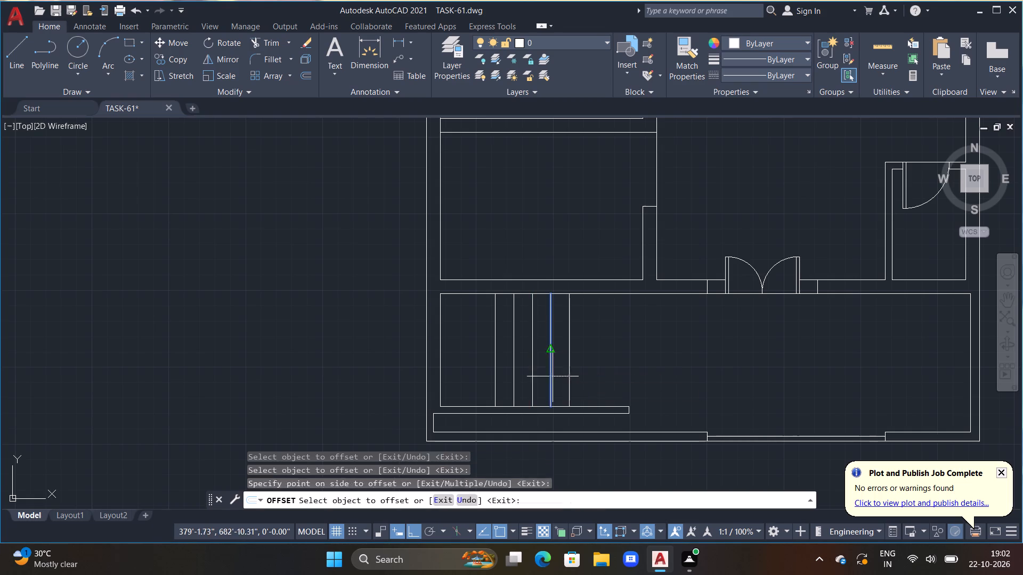
left_click_drag(551, 372, 556, 377)
double_click(552, 367)
left_click(575, 378)
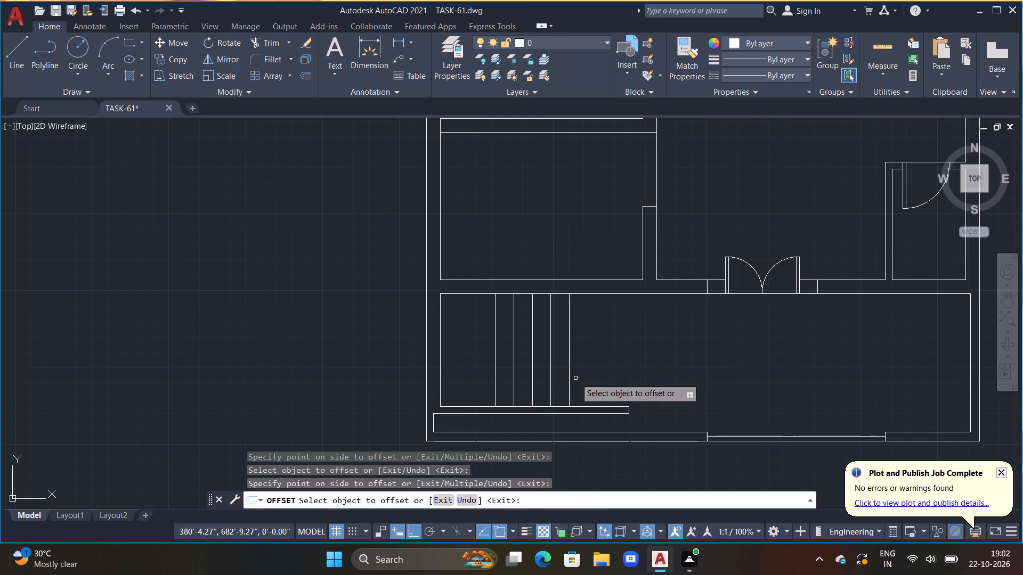
left_click_drag(571, 370, 575, 373)
left_click(585, 377)
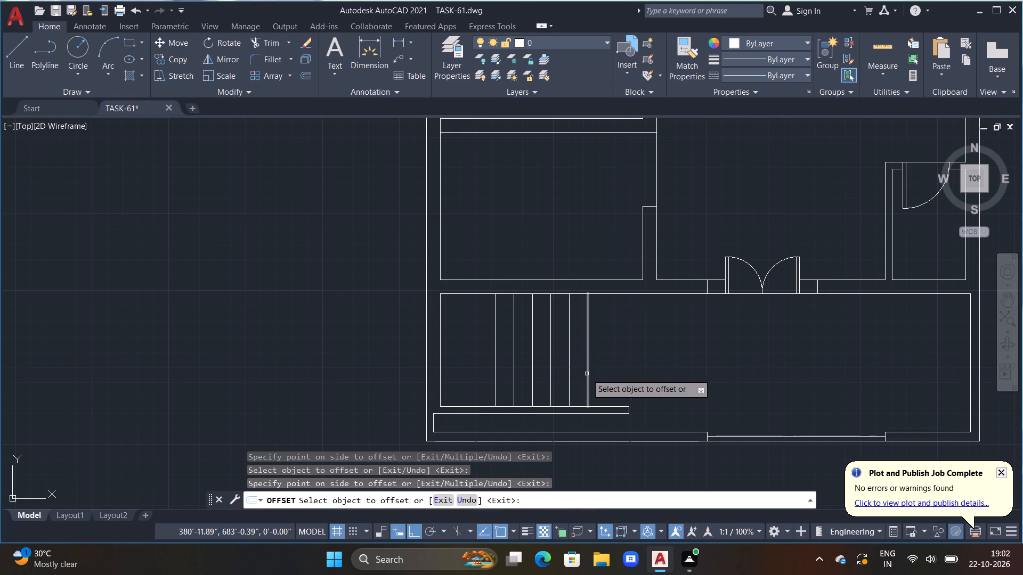
left_click_drag(587, 374, 592, 379)
left_click(610, 384)
double_click(605, 380)
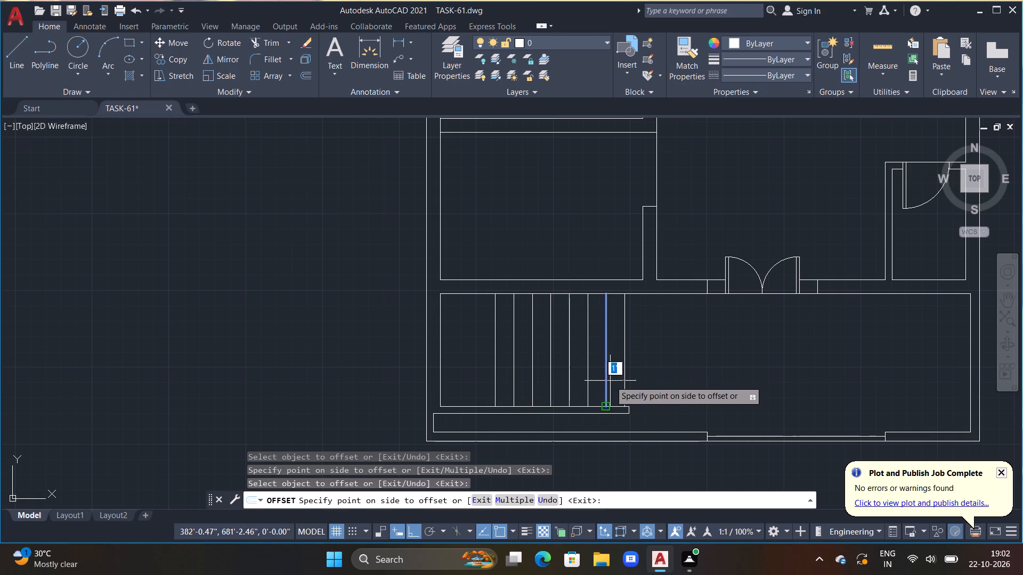
left_click(622, 387)
key("Escape")
key("Escape")
key("Escape")
key("Escape")
key("Escape")
key("Escape")
key("Escape")
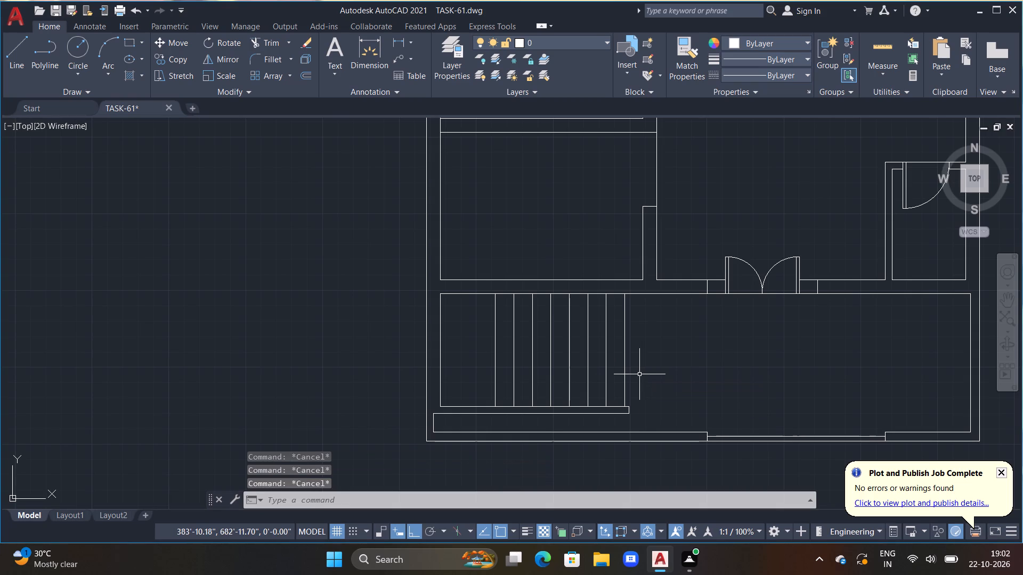
key("Escape")
Draw a horizontal line from the first step line's midpoint across to the last step line.
type("L")
key("space")
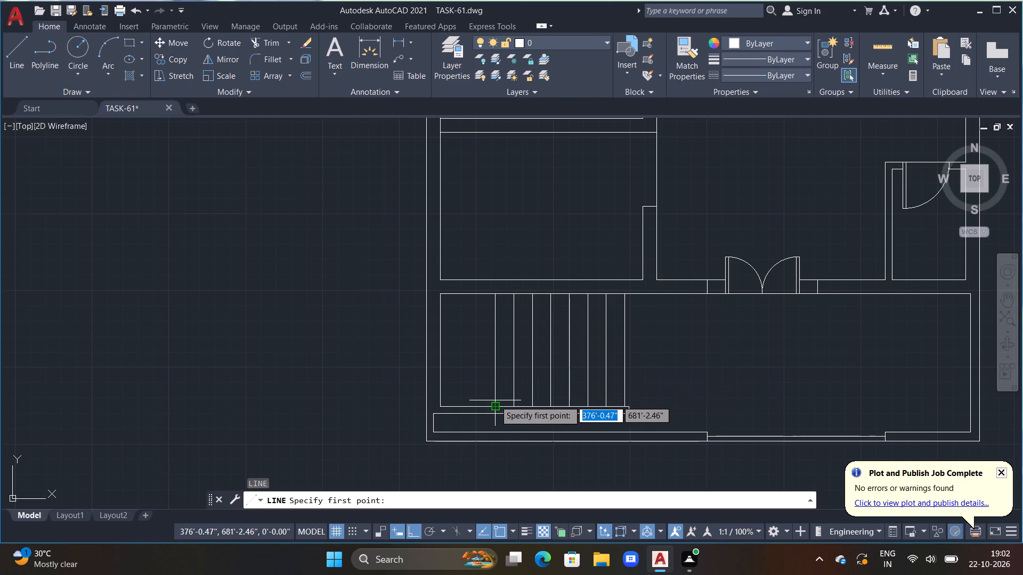
left_click(496, 352)
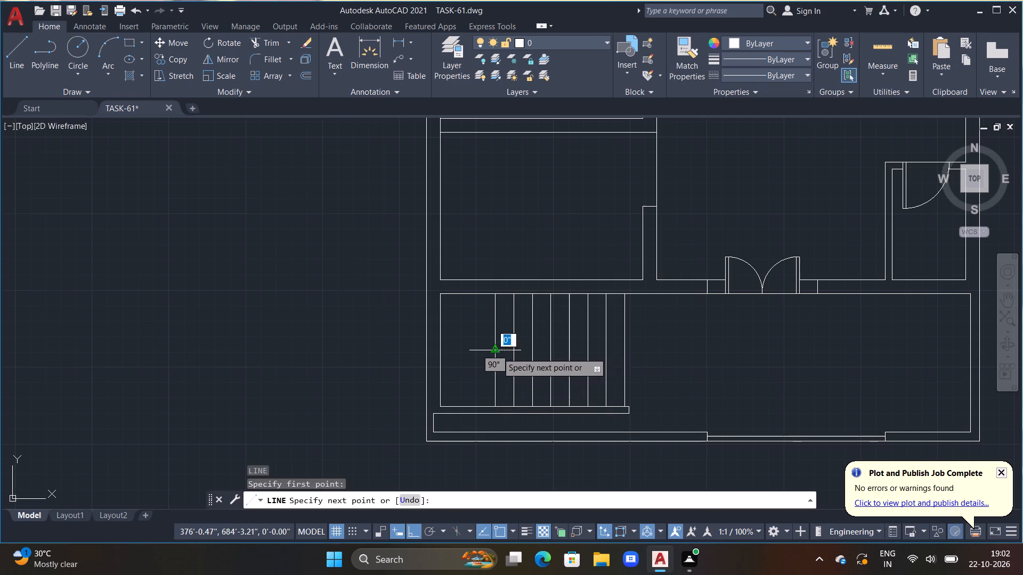
left_click(626, 355)
key("Escape")
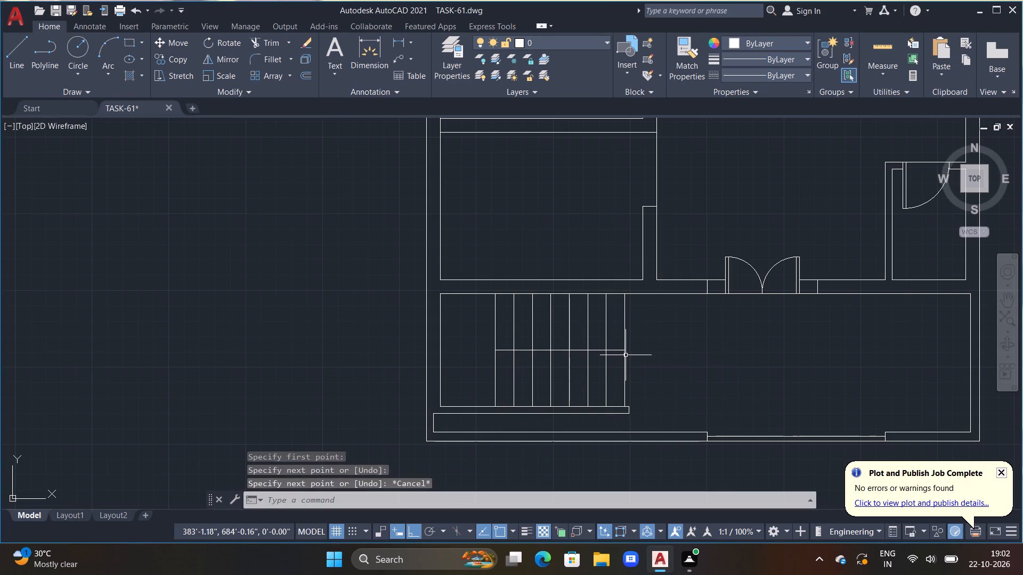
key("Escape")
Offset the horizontal line across the middle of the steps 3" downward.
type("OFF 3\"")
key("Return")
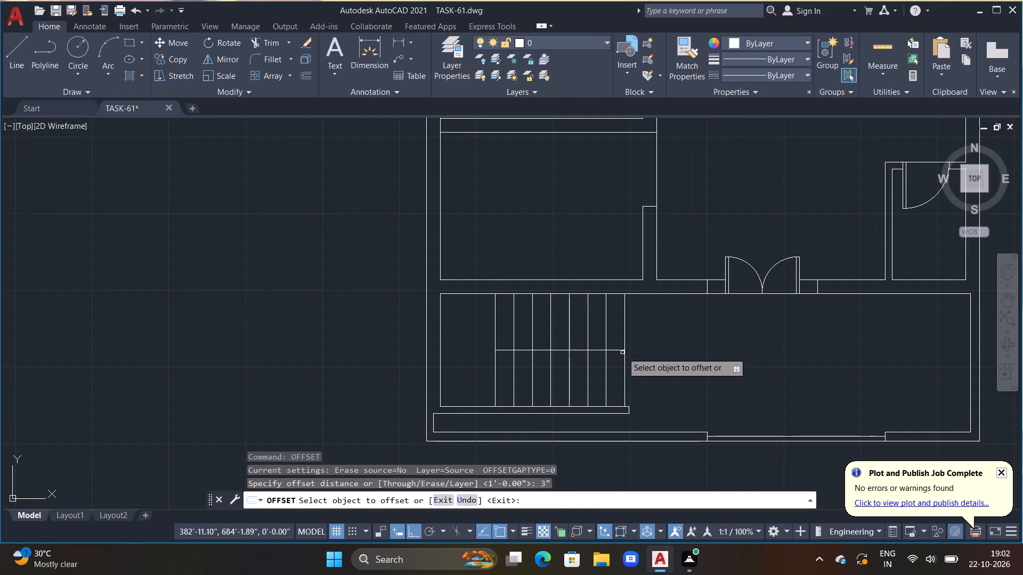
left_click(620, 349)
left_click(620, 359)
scroll(625, 368, "up", 2)
middle_click_drag(531, 366, 537, 370)
key("Escape")
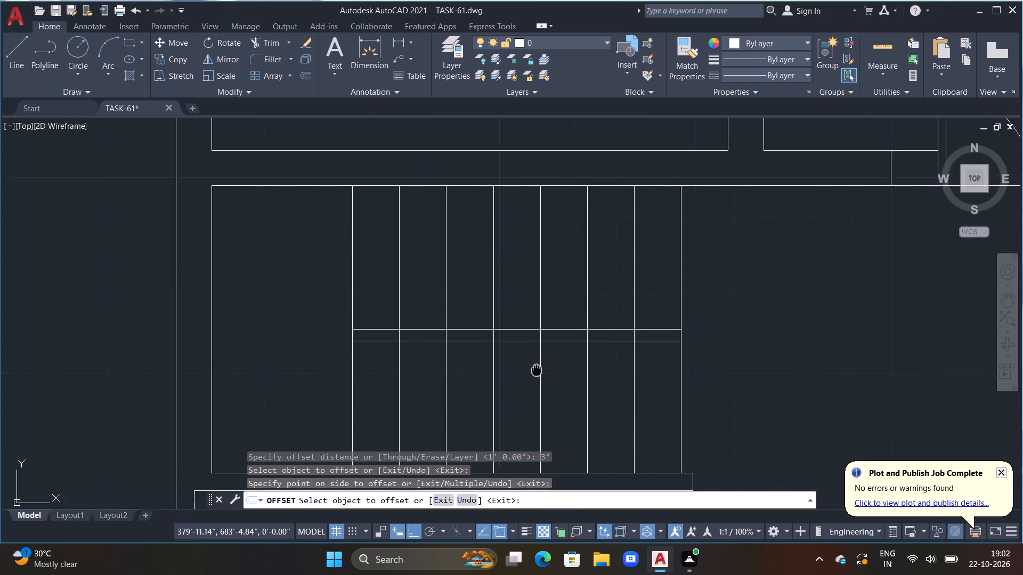
middle_click_drag(537, 370, 640, 381)
key("Escape")
key("Escape")
Trim the six inner step lines between the two horizontal middle lines, keeping the two outermost step lines whole.
type("TR")
key("space")
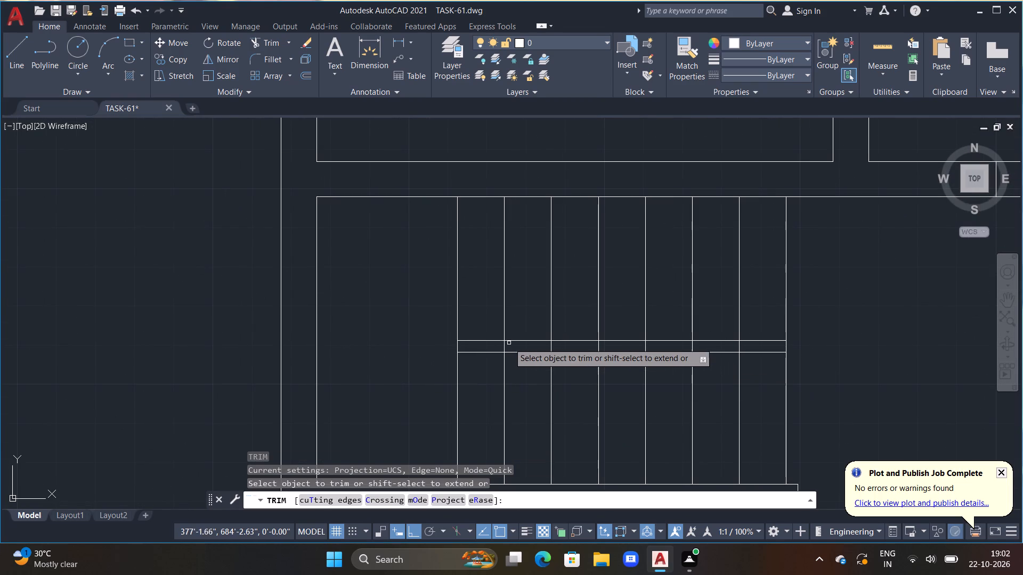
left_click(505, 345)
left_click(550, 347)
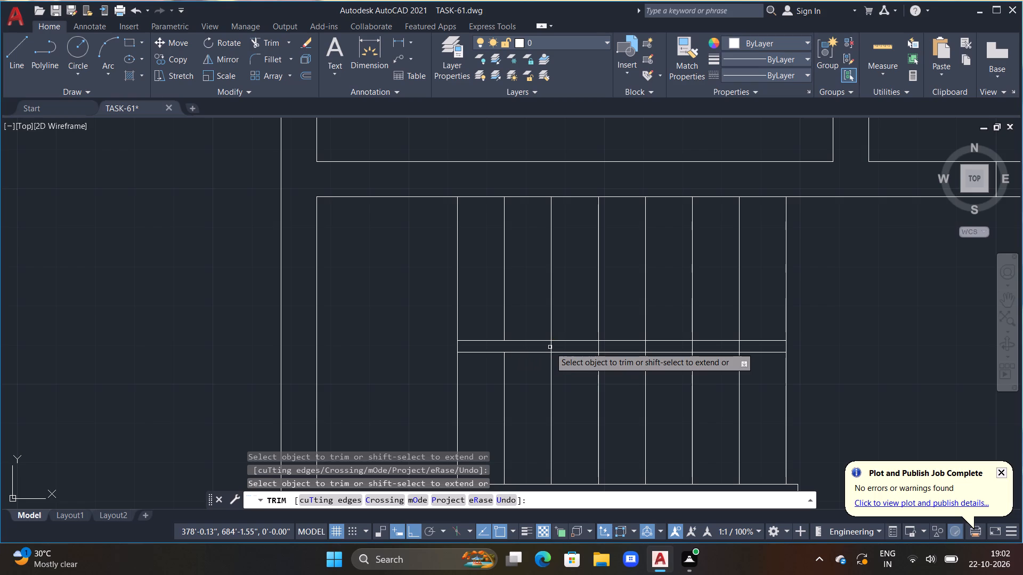
left_click_drag(543, 344, 668, 346)
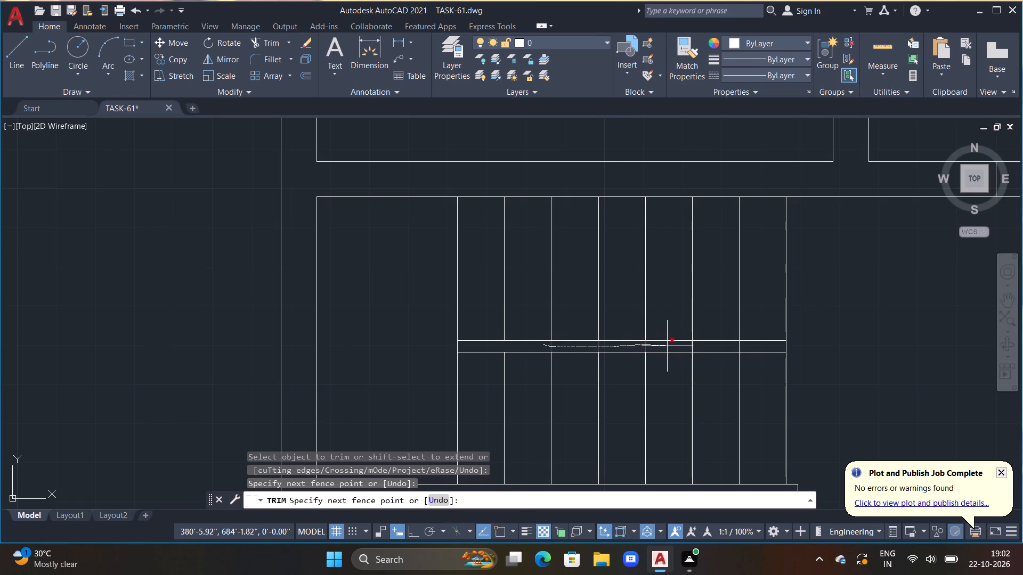
left_click_drag(668, 346, 746, 346)
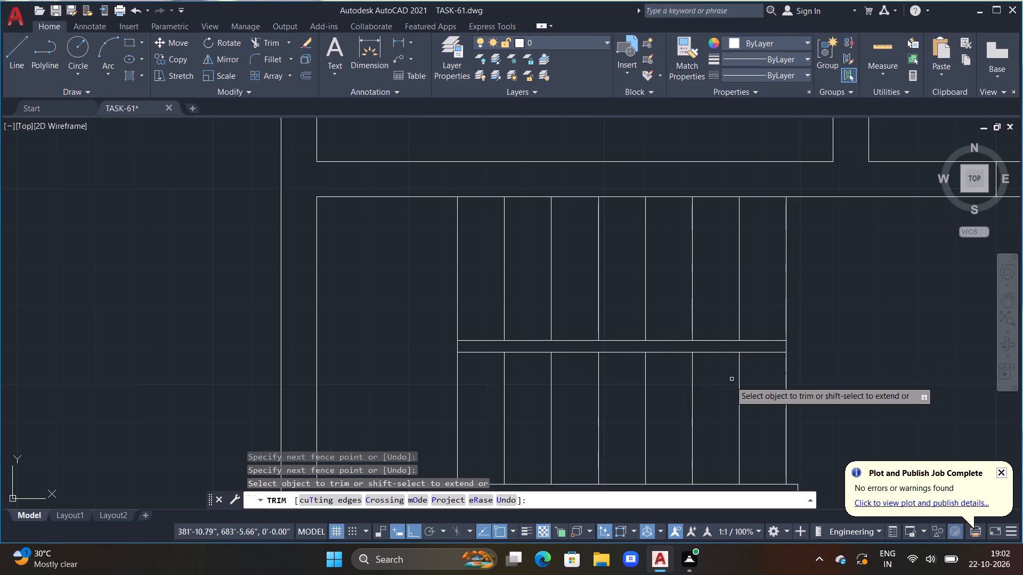
Look over the floor plan from the finished steps up through the rooms to the top-left room.
scroll(580, 453, "down", 1)
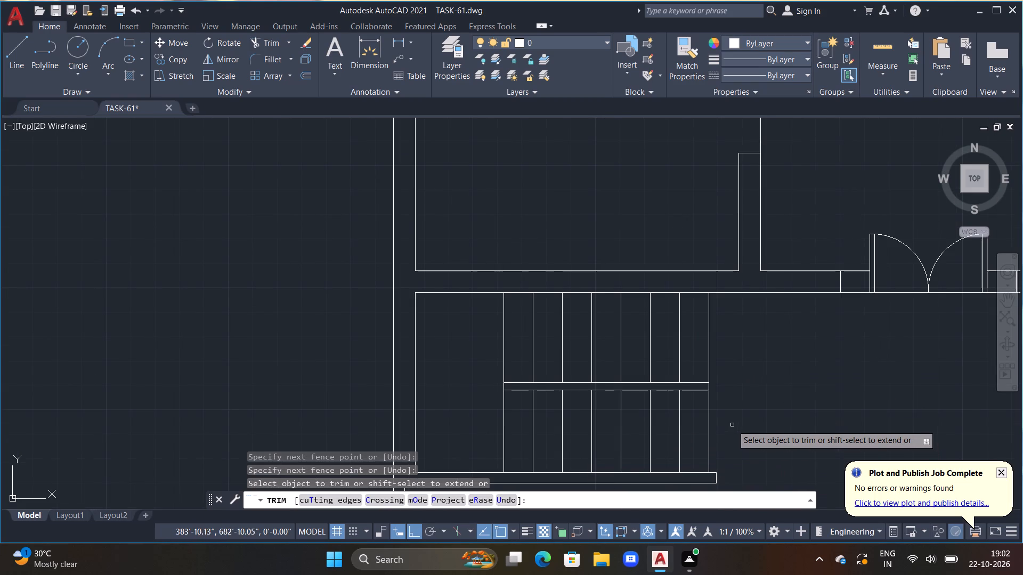
middle_click_drag(725, 430, 656, 360)
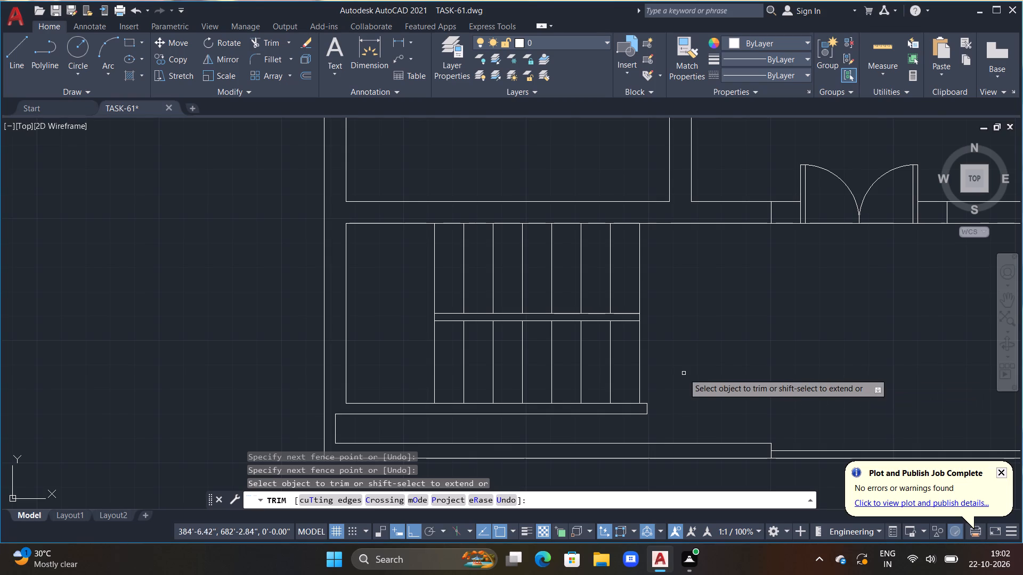
scroll(672, 343, "down", 1)
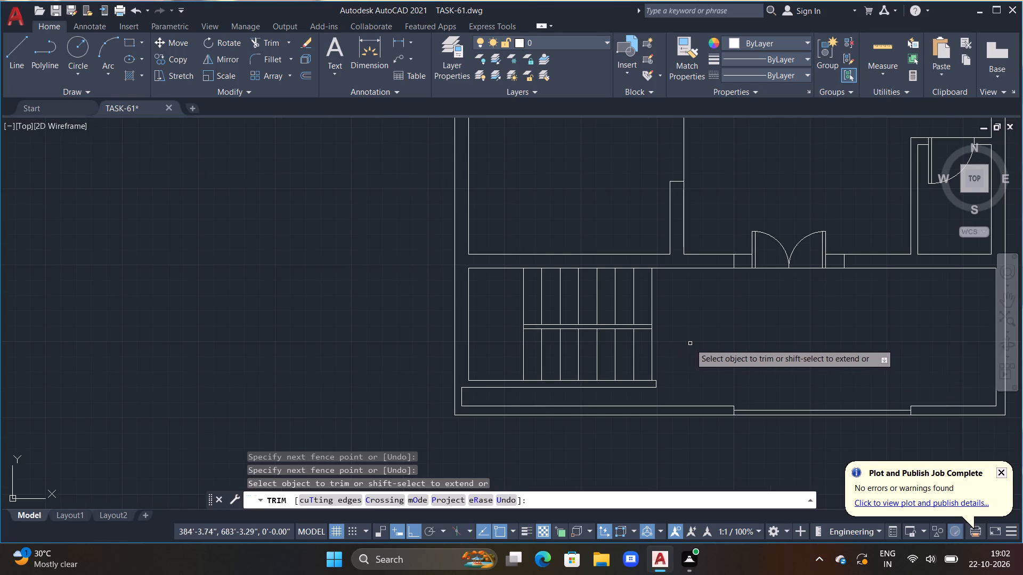
middle_click_drag(712, 342, 689, 406)
middle_click_drag(720, 353, 661, 455)
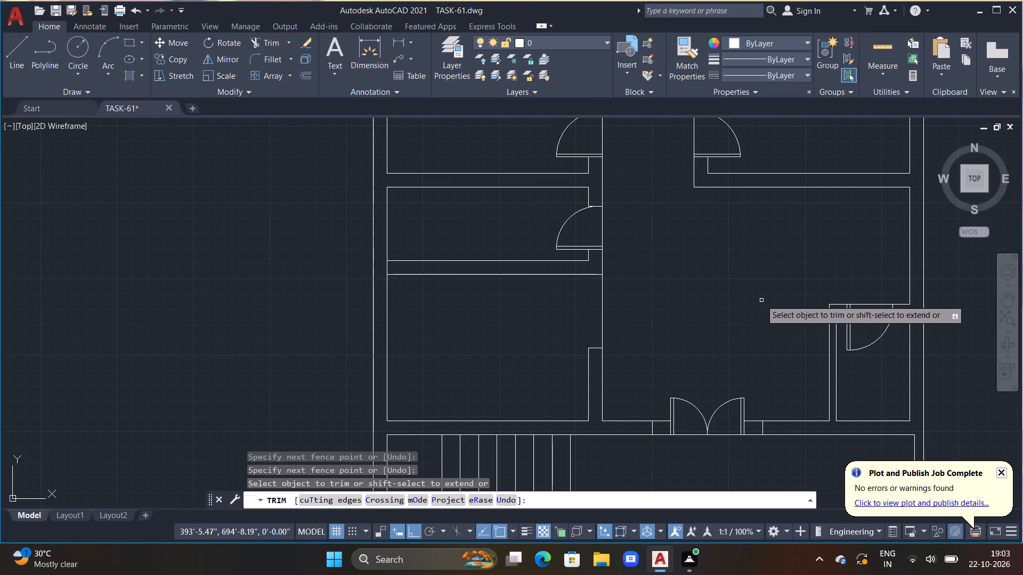
middle_click_drag(760, 298, 727, 439)
middle_click_drag(561, 249, 630, 373)
middle_click_drag(587, 248, 610, 317)
key("Escape")
key("Escape")
key("Escape")
key("Escape")
key("Escape")
key("Escape")
key("Escape")
key("Escape")
key("Escape")
key("Escape")
key("Escape")
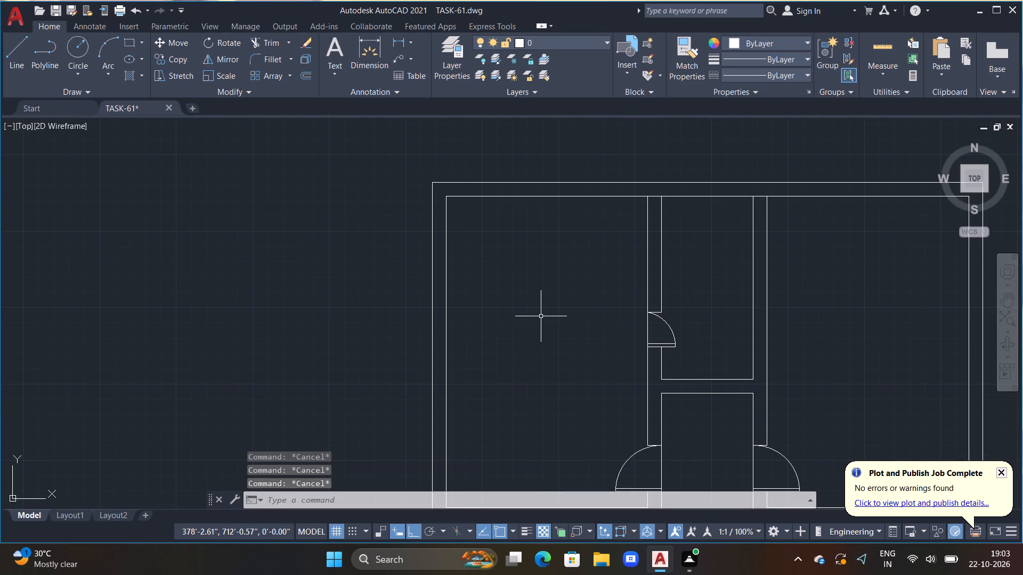
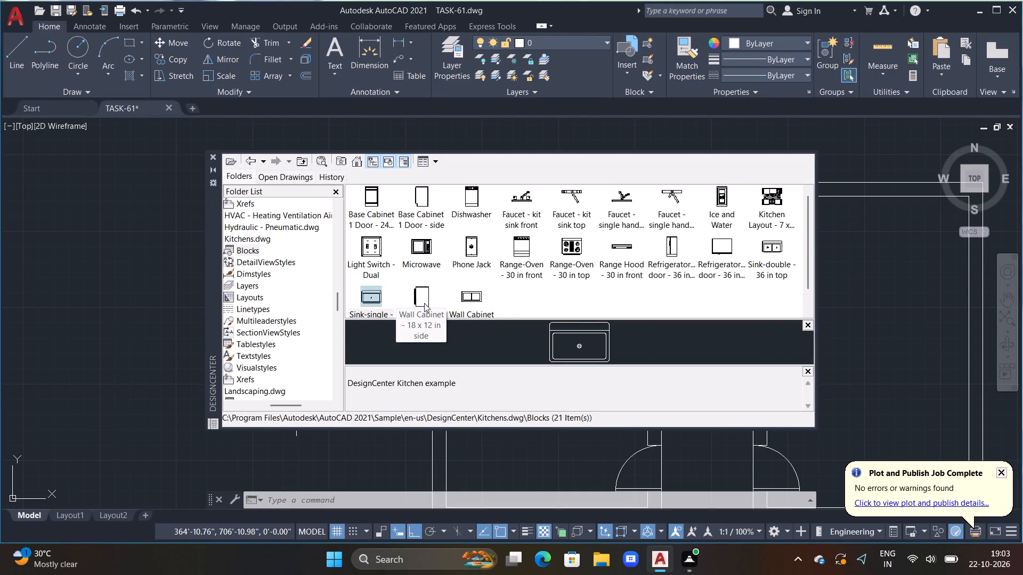
Insert the "Range-Oven - 30 in top" kitchen block at scale 1 in the empty space beside the floor plan.
double_click(571, 256)
left_click(570, 251)
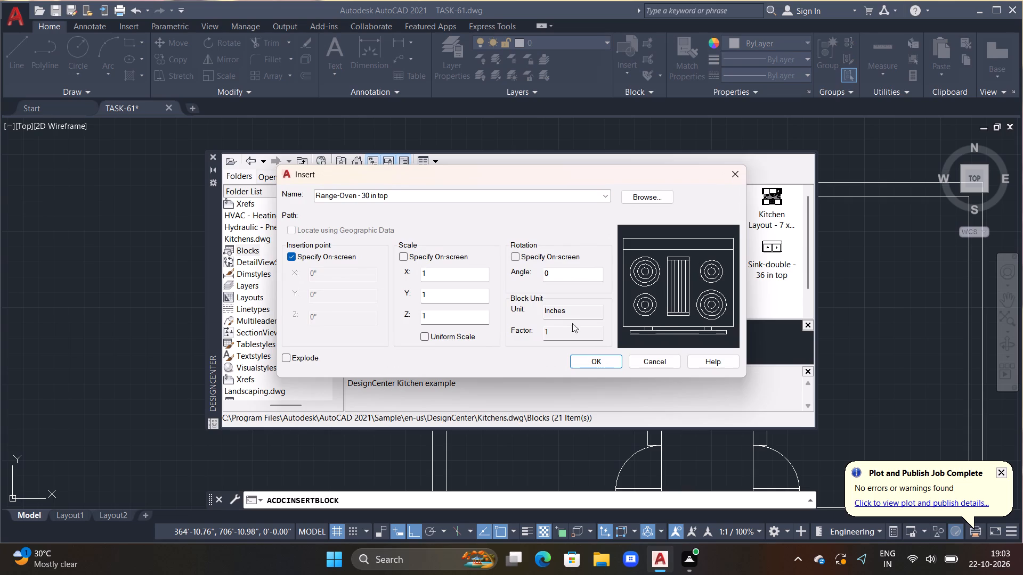
left_click(590, 362)
scroll(875, 291, "down", 2)
middle_click_drag(898, 287, 694, 259)
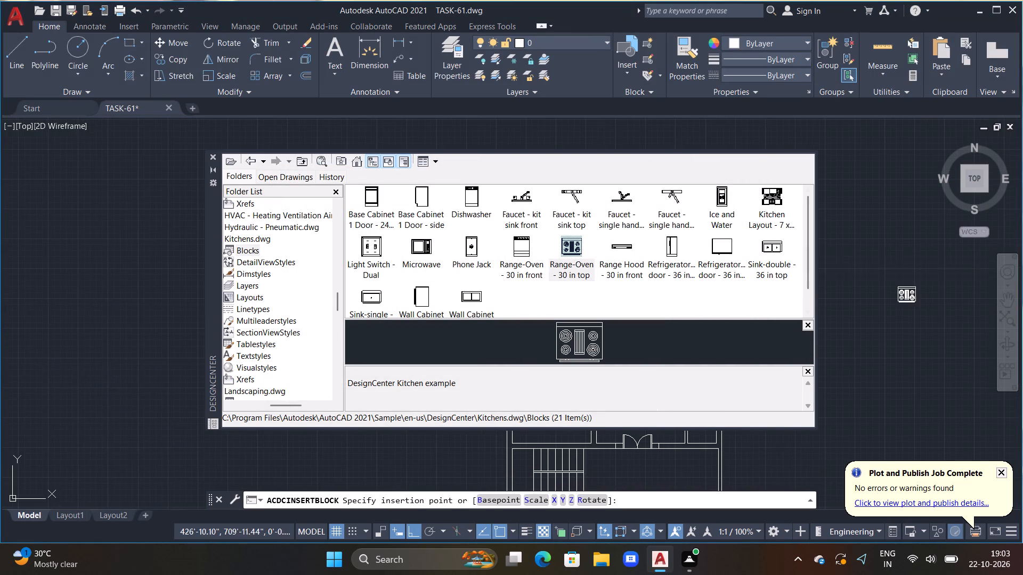
left_click(831, 225)
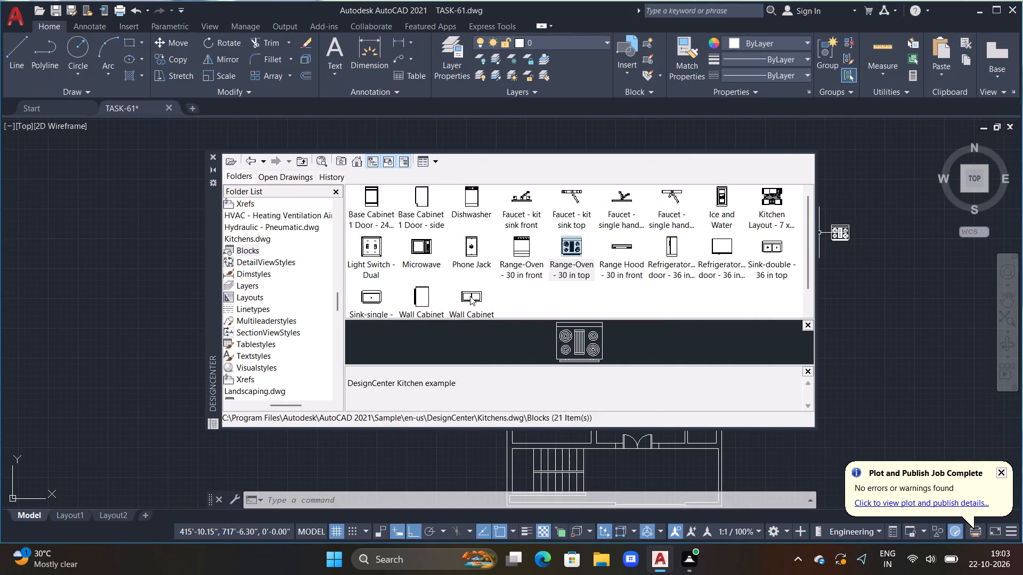
Insert the "Sink-double - 36 in top" kitchen block at scale 1 beside the range-oven block.
triple_click(767, 243)
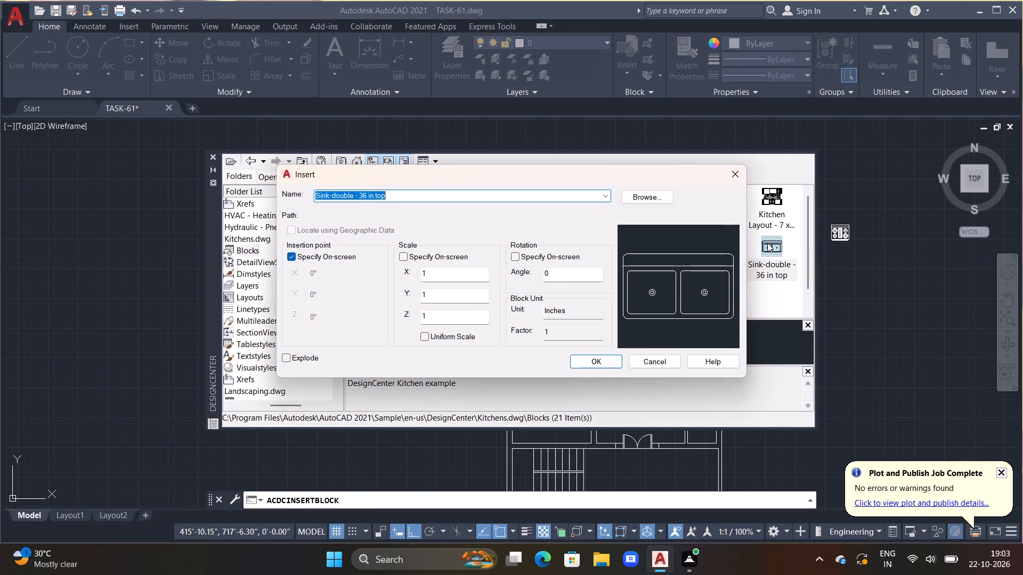
left_click(594, 360)
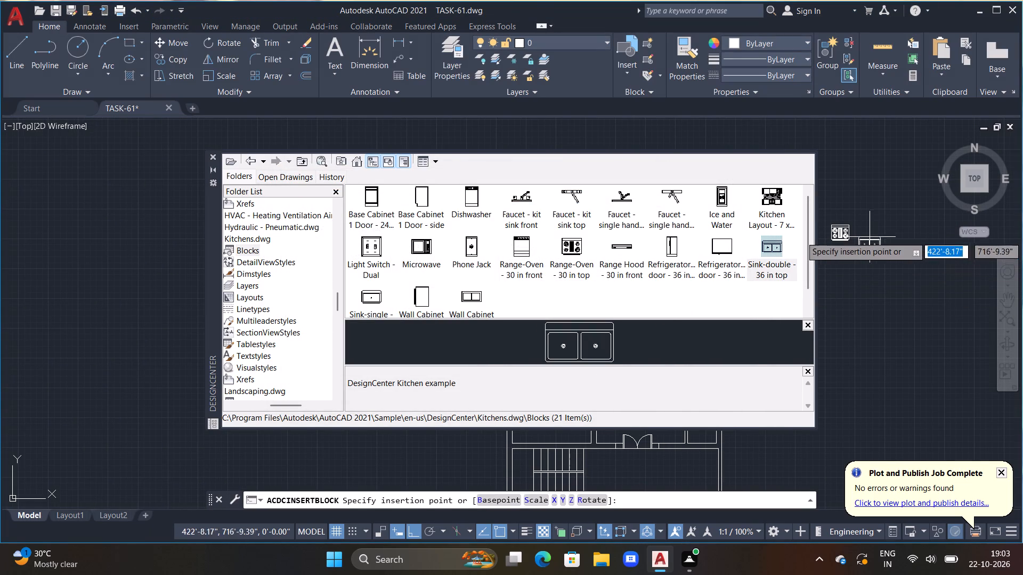
left_click(879, 221)
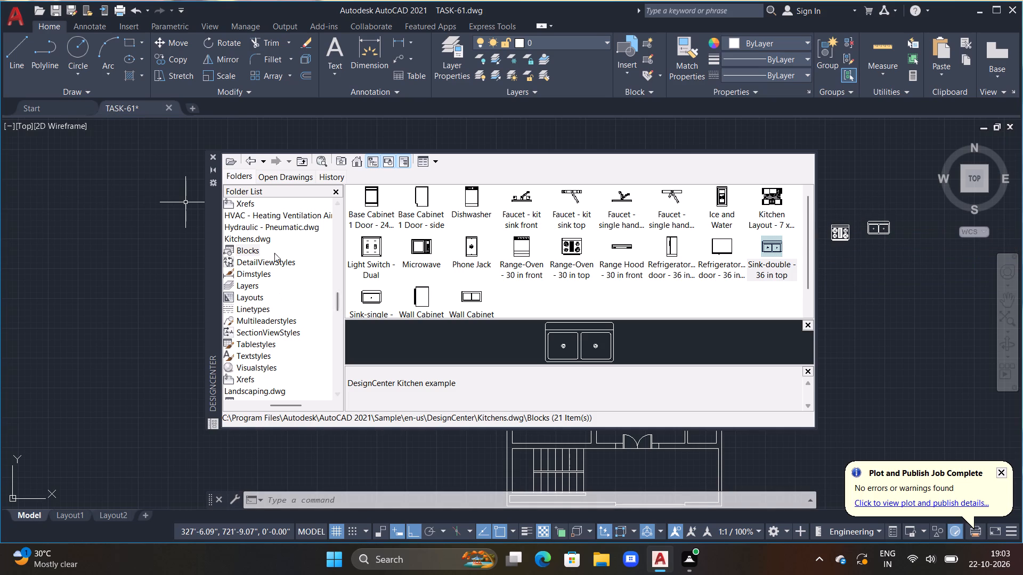
Insert the "Toilet - top" block from House Designer.dwg at scale 1 below the oven and sink blocks.
scroll(274, 253, "down", 2)
middle_click_drag(267, 266, 270, 290)
scroll(265, 261, "up", 1)
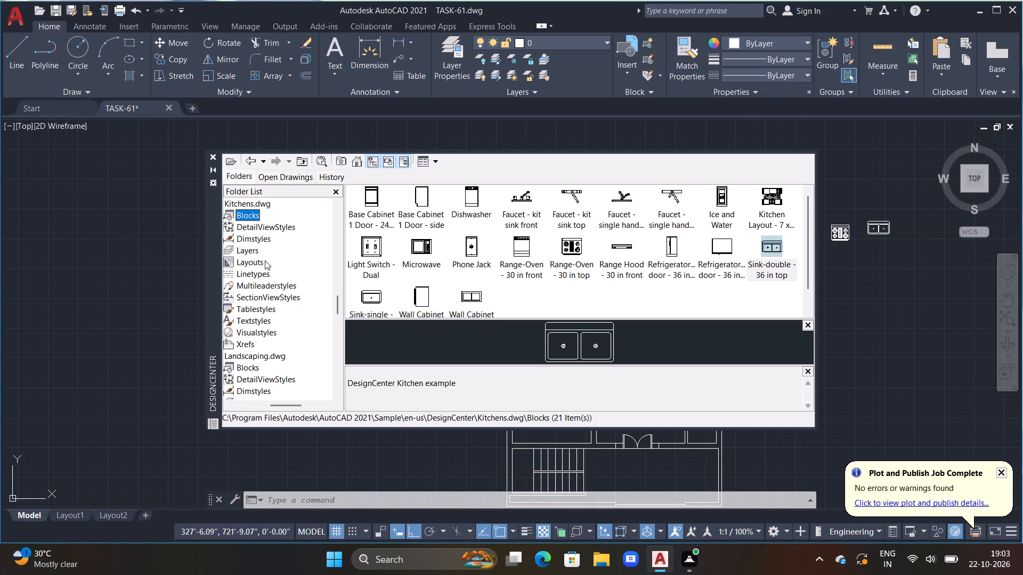
scroll(265, 260, "up", 6)
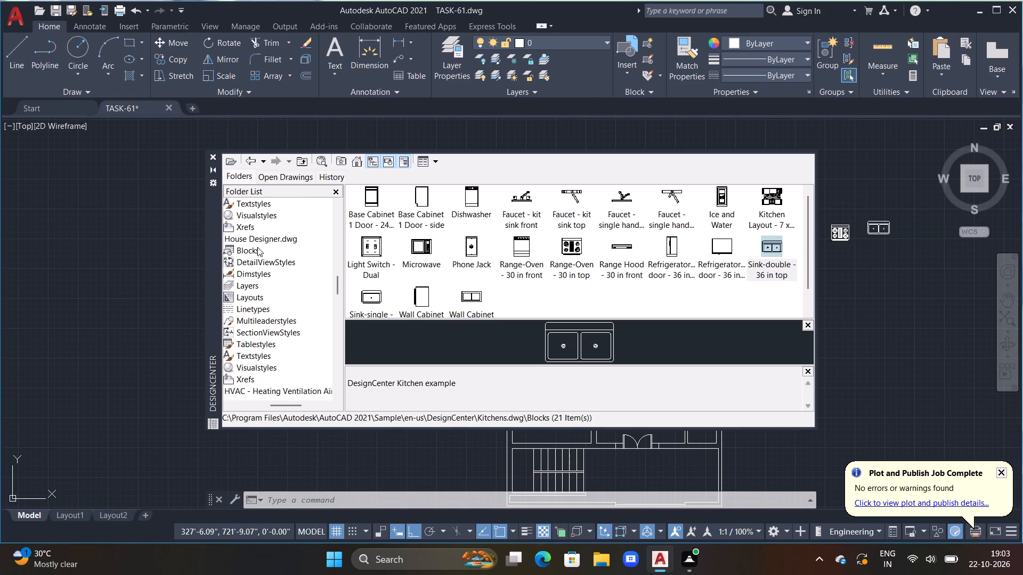
left_click(251, 246)
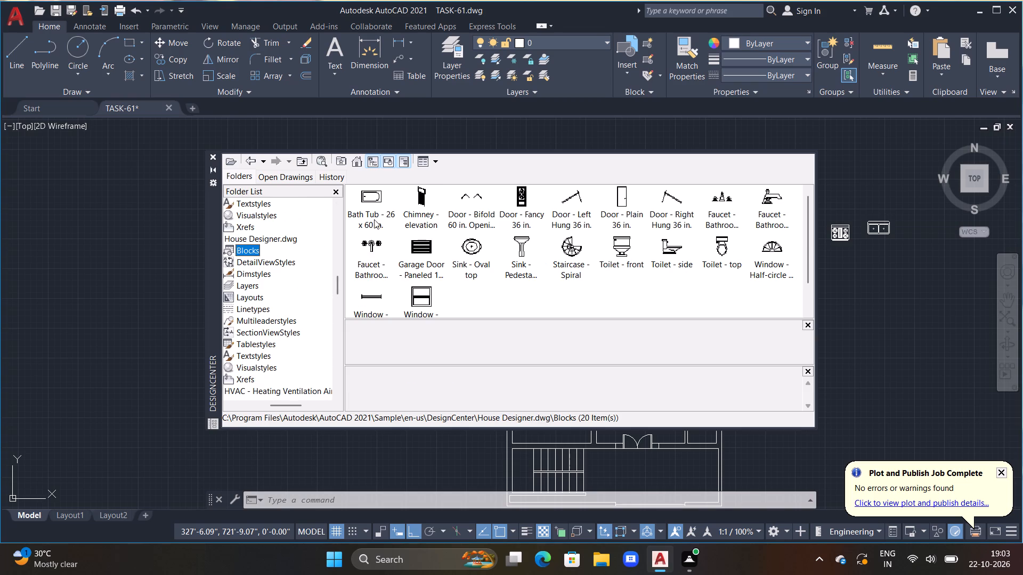
left_click(717, 249)
left_click(720, 250)
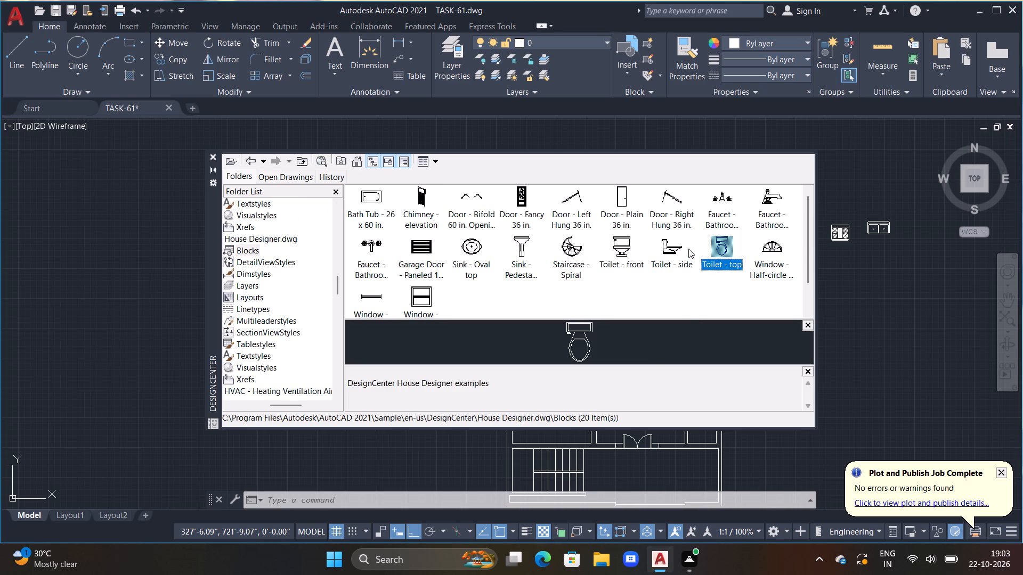
double_click(712, 233)
triple_click(718, 237)
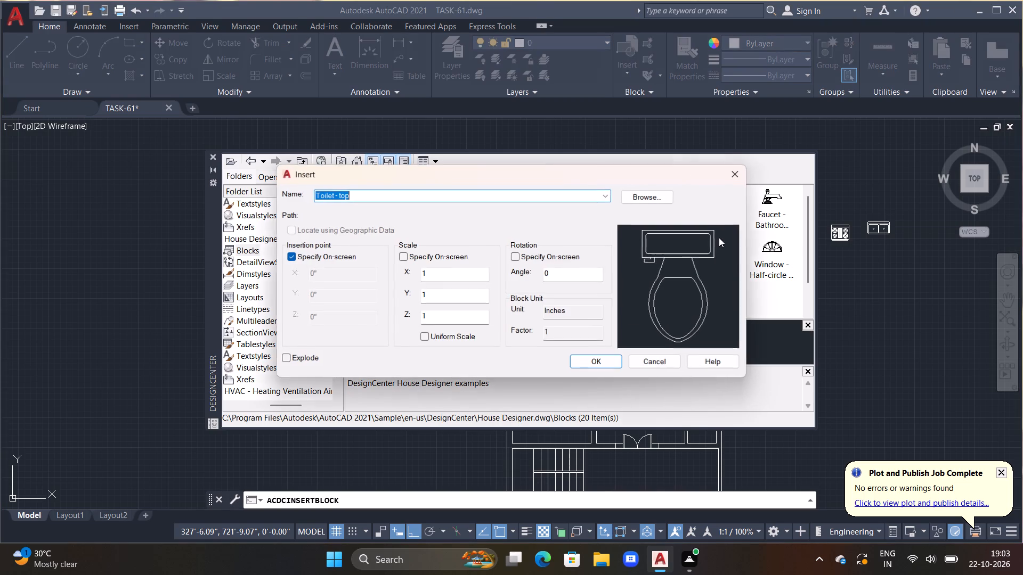
left_click(584, 363)
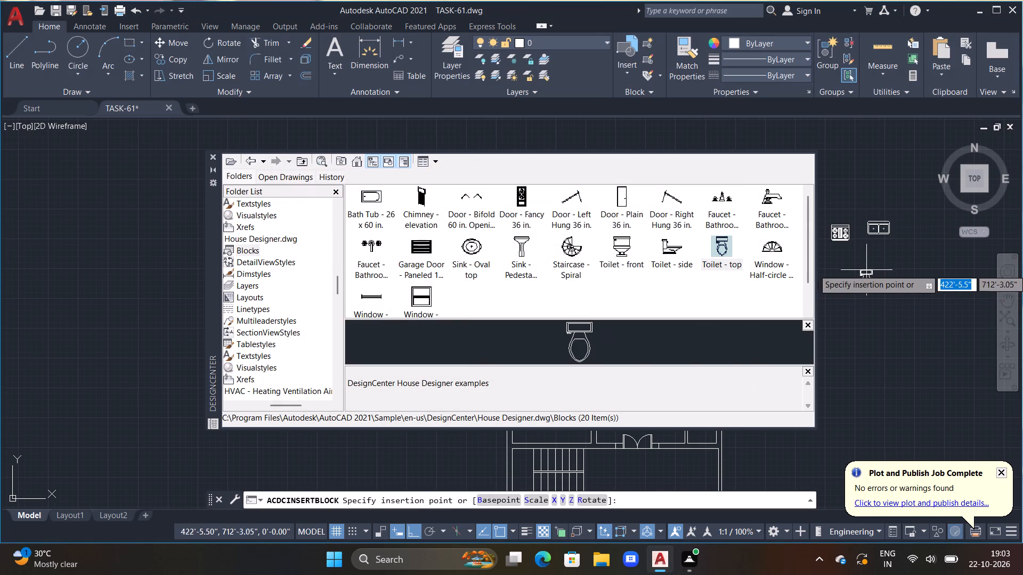
left_click(866, 267)
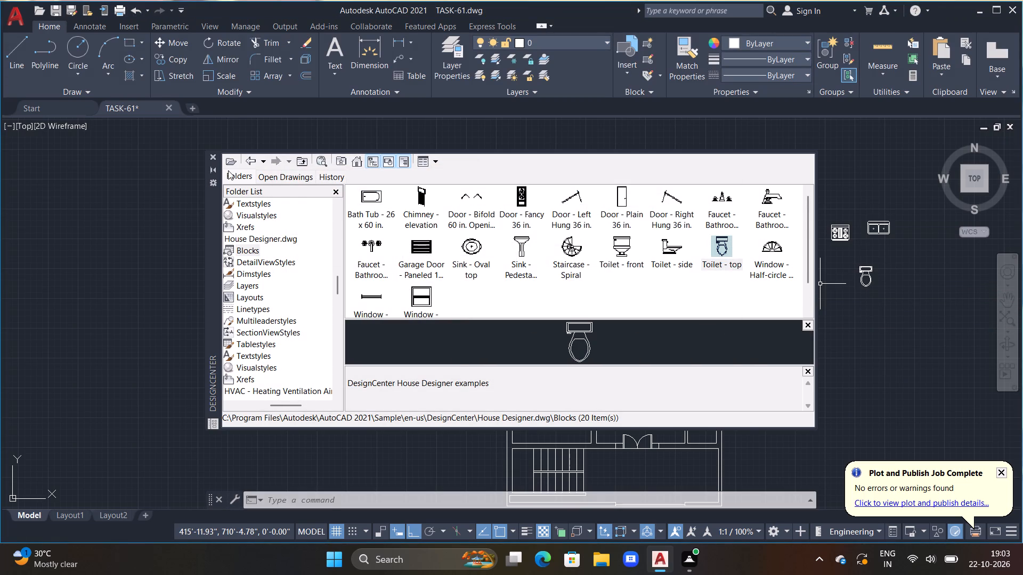
Insert the "Bed - Queen" block from Home - Space Planner.dwg at scale 1 beside the toilet block.
scroll(270, 266, "up", 2)
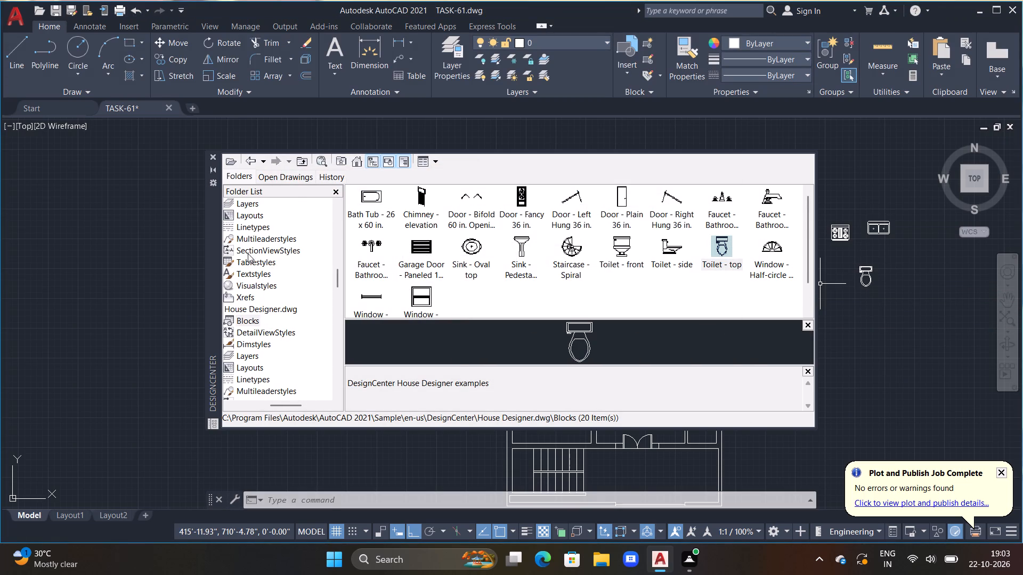
scroll(248, 253, "up", 2)
left_click(248, 243)
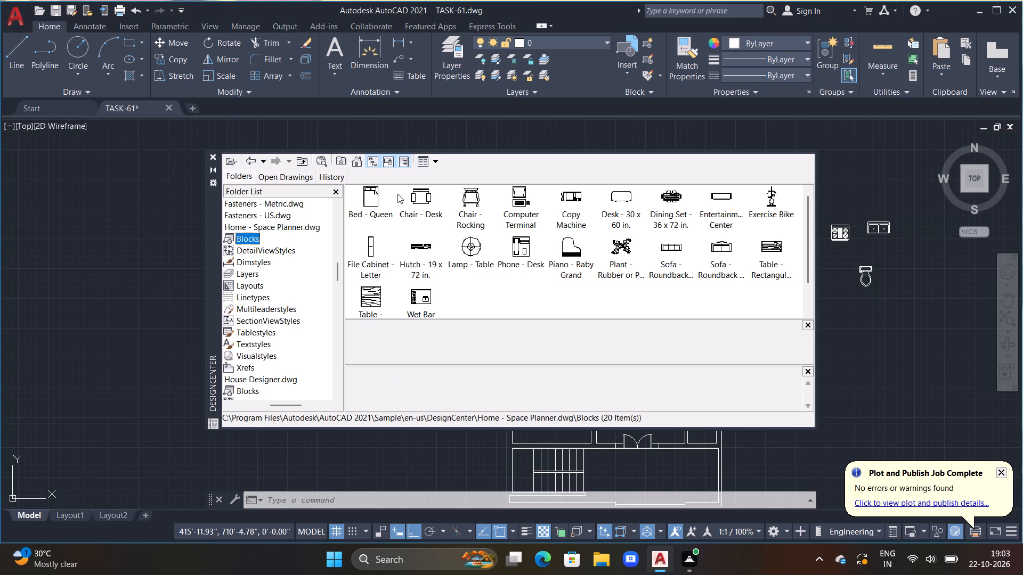
double_click(366, 208)
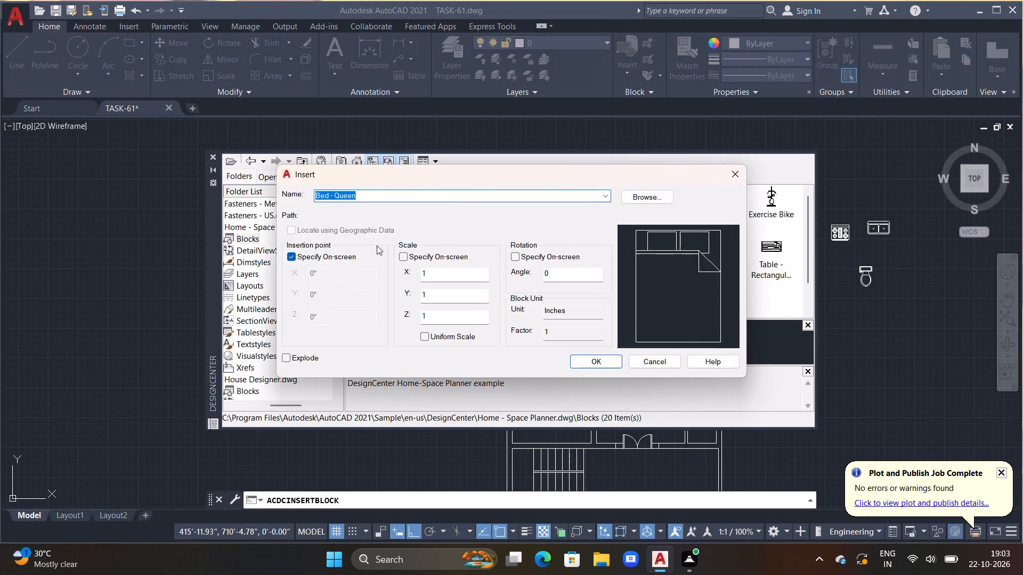
left_click(599, 359)
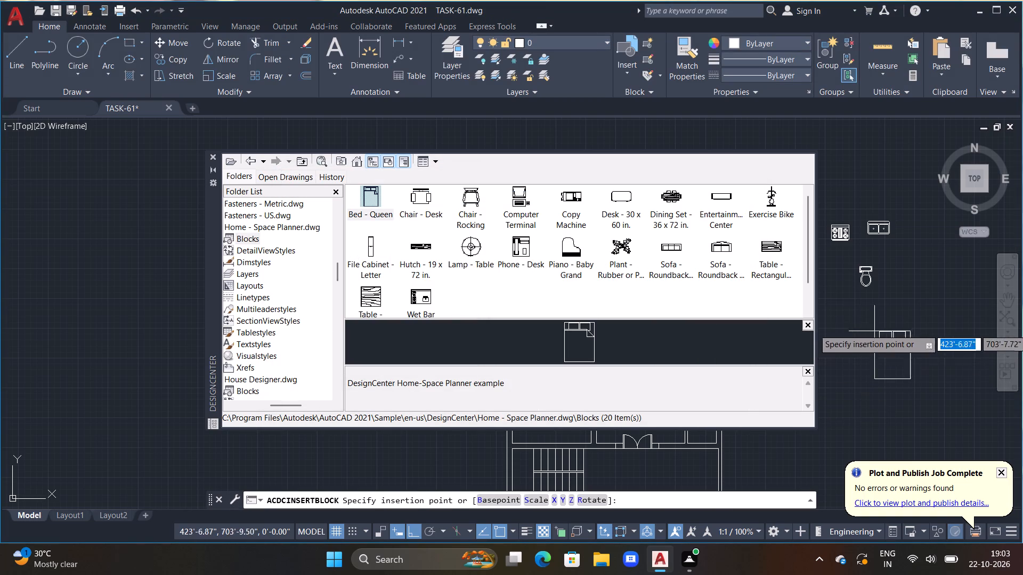
left_click(894, 272)
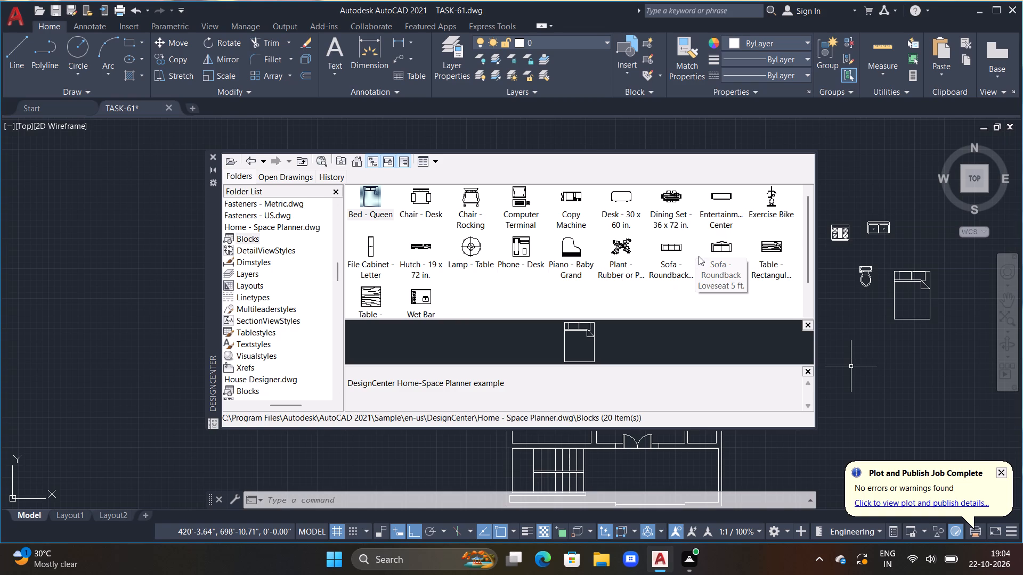
Insert the "Plant - Rubber or Philodendron" block at scale 1 below the toilet block.
double_click(619, 249)
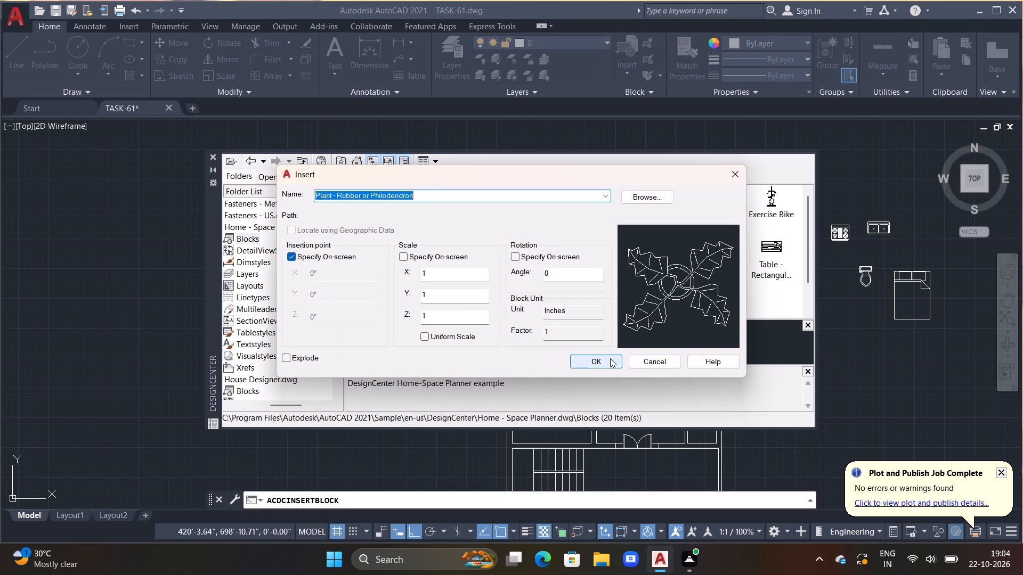
left_click(610, 358)
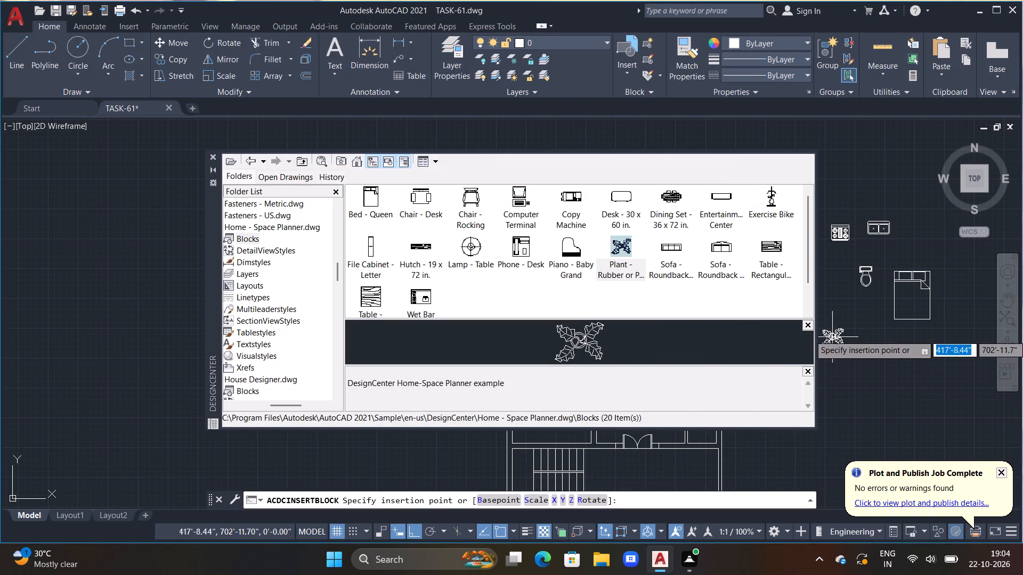
left_click(854, 317)
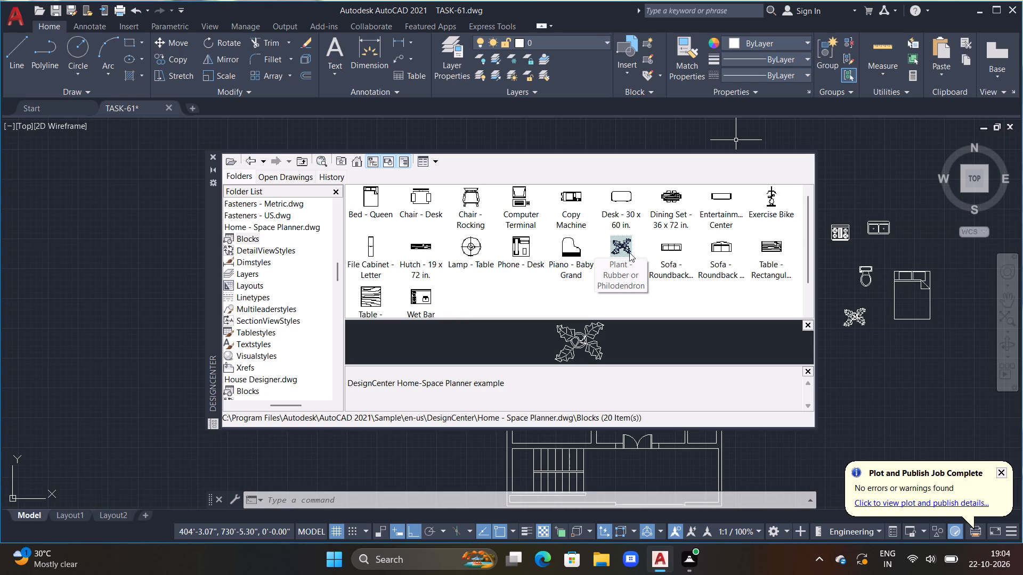
Insert the "Sofa - Roundback 7 ft." block at scale 1 below the bed block.
double_click(663, 253)
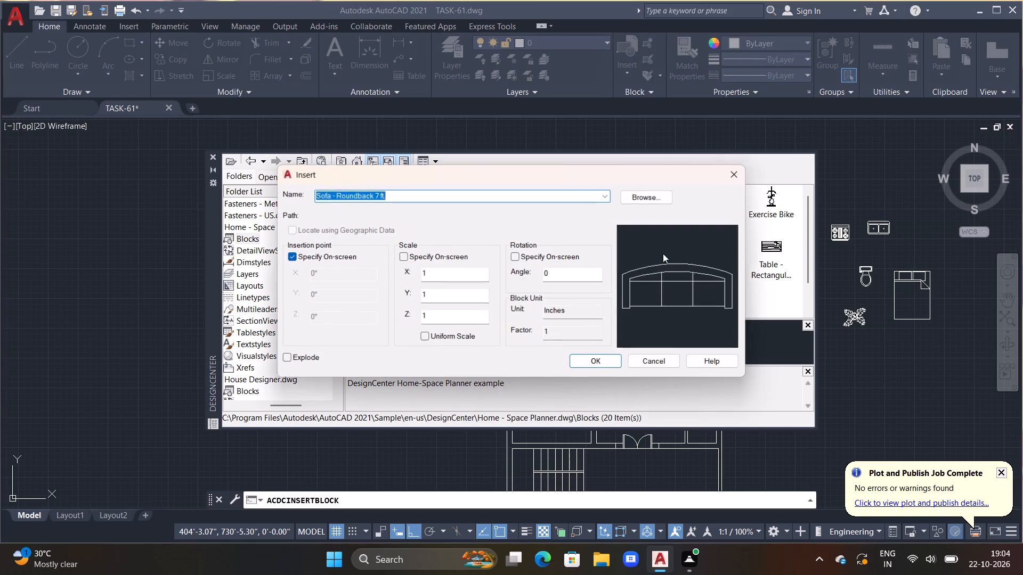
left_click(606, 363)
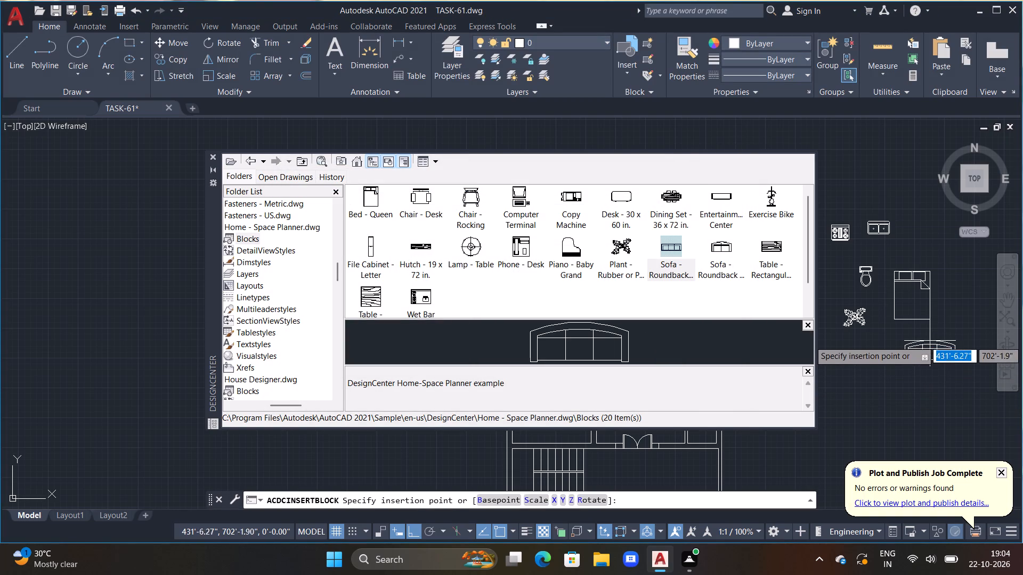
left_click(930, 340)
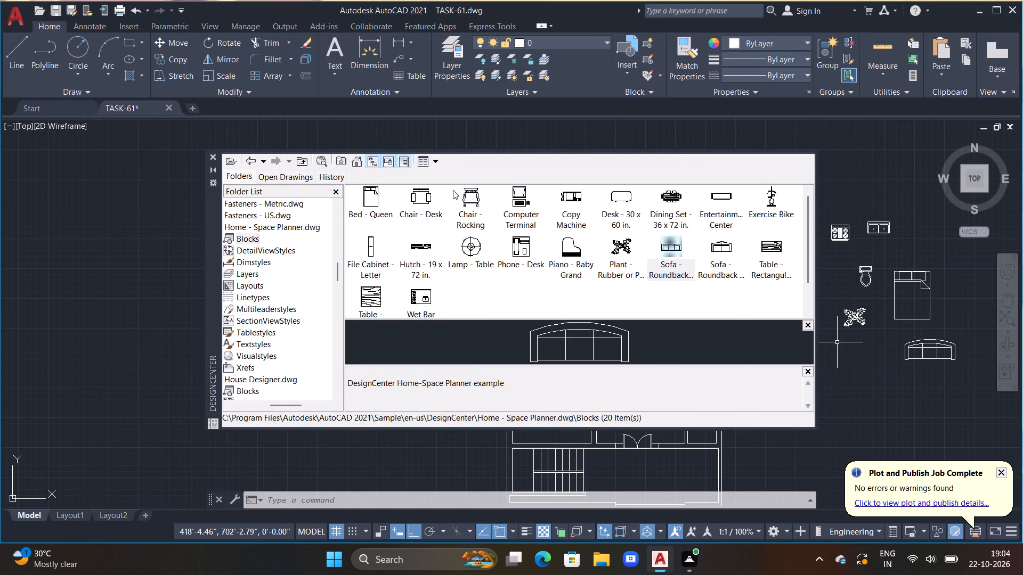
Insert the "Chair - Rocking" block at scale 1 below the plant block and close DesignCenter.
double_click(462, 194)
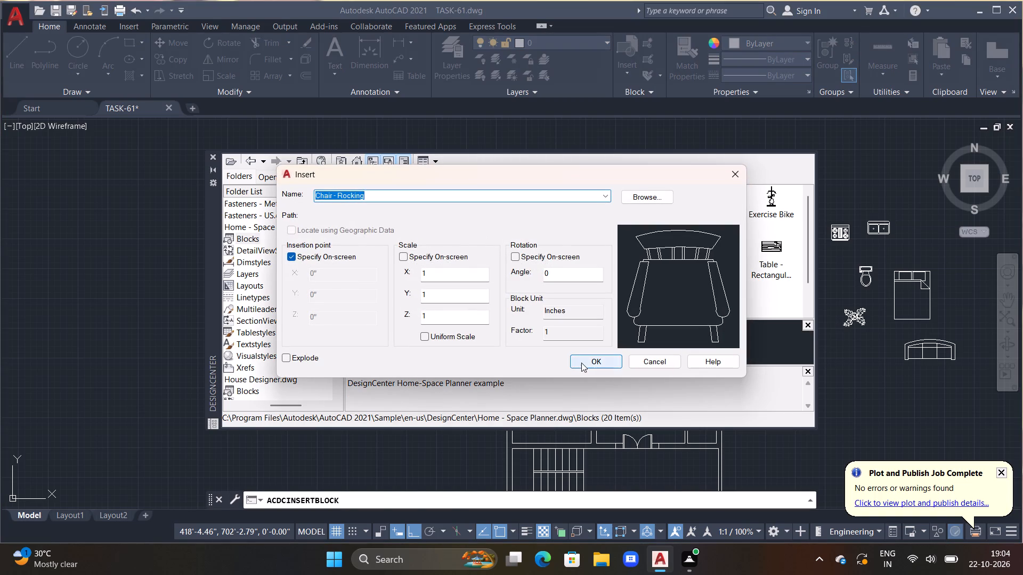
left_click(582, 363)
left_click(889, 363)
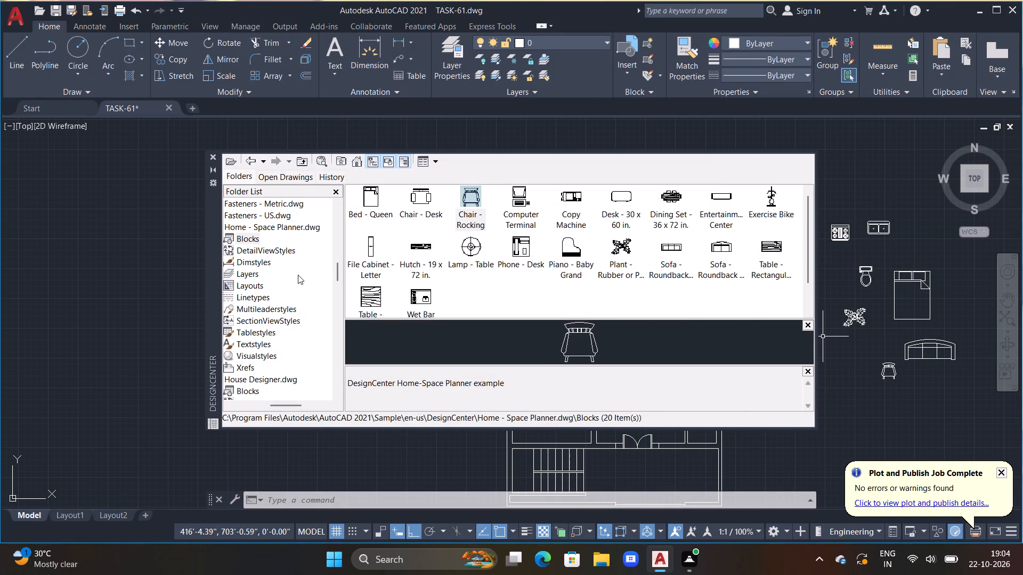
left_click(211, 155)
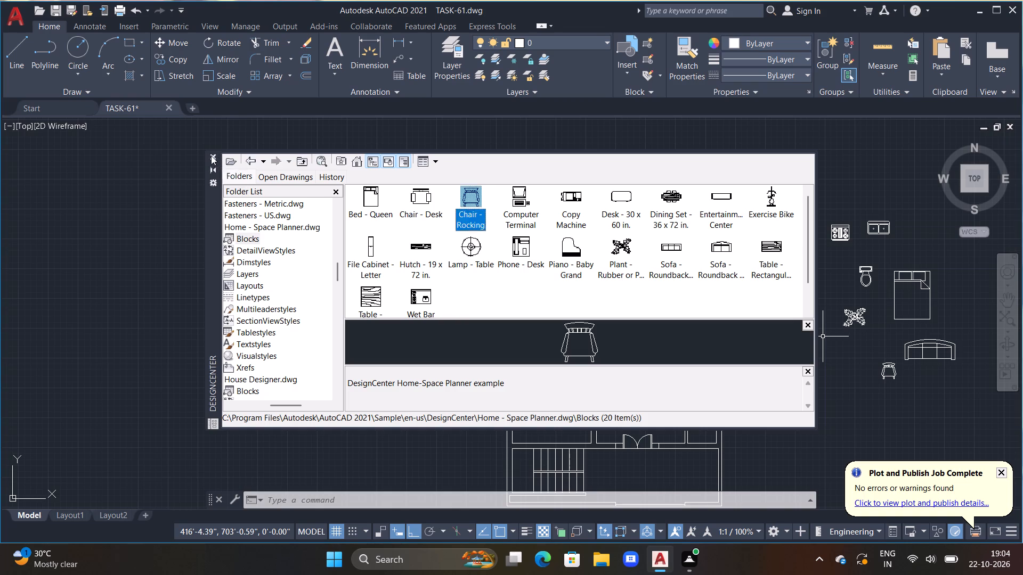
middle_click_drag(553, 319, 509, 276)
key("Escape")
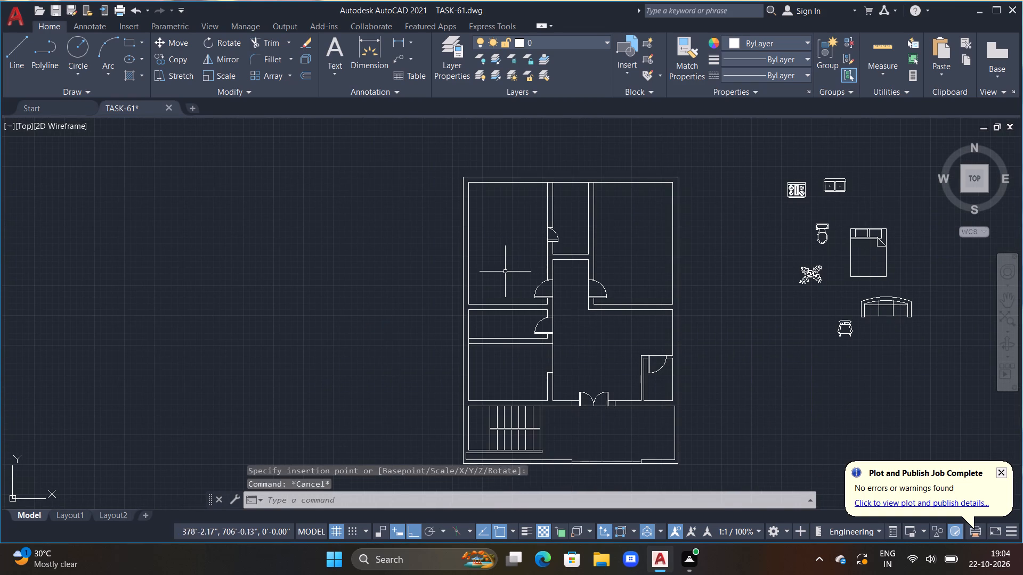
key("Escape")
key("Escape")
key("Escape")
Draw lines from the top-left room's inner top-left corner 2' down, 6' across and up past the inner top wall line.
middle_click_drag(512, 224, 540, 274)
scroll(531, 234, "up", 1)
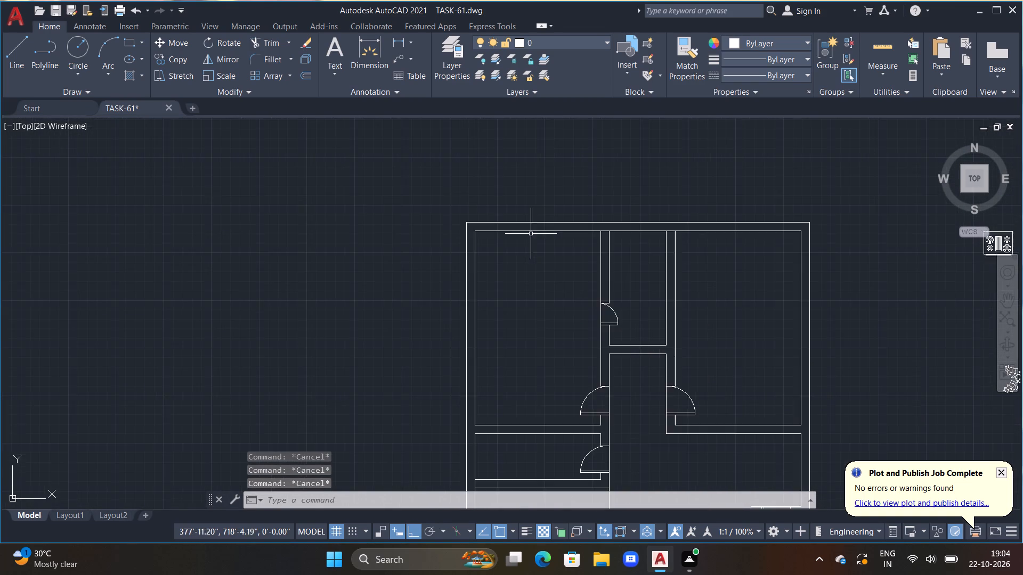
scroll(475, 250, "up", 2)
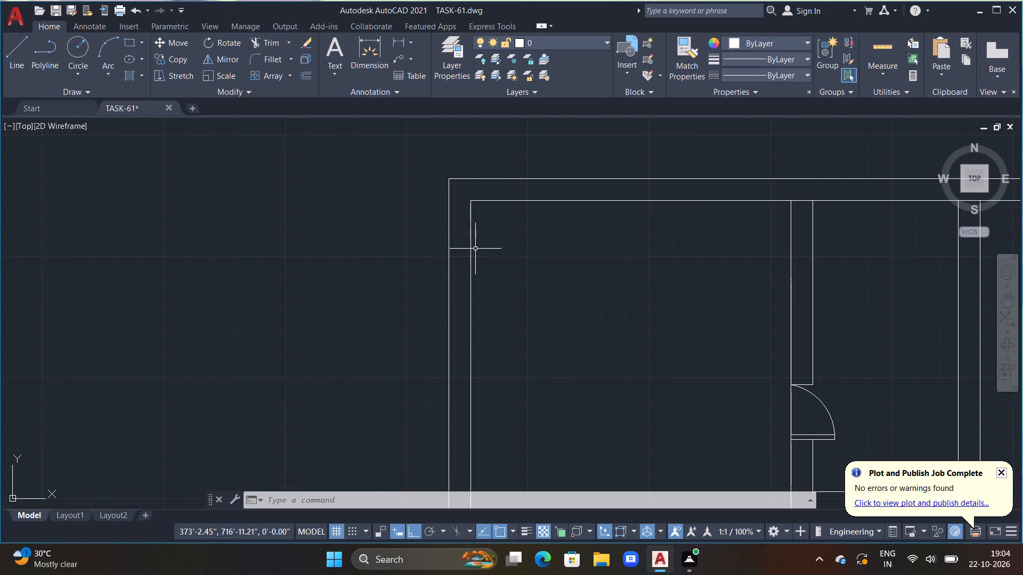
type("L")
key("space")
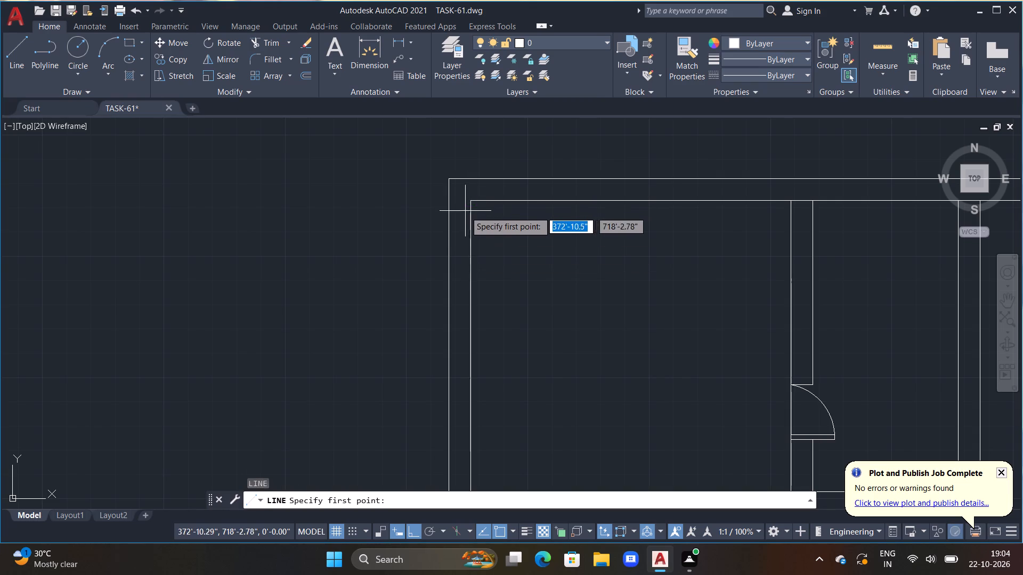
left_click(471, 201)
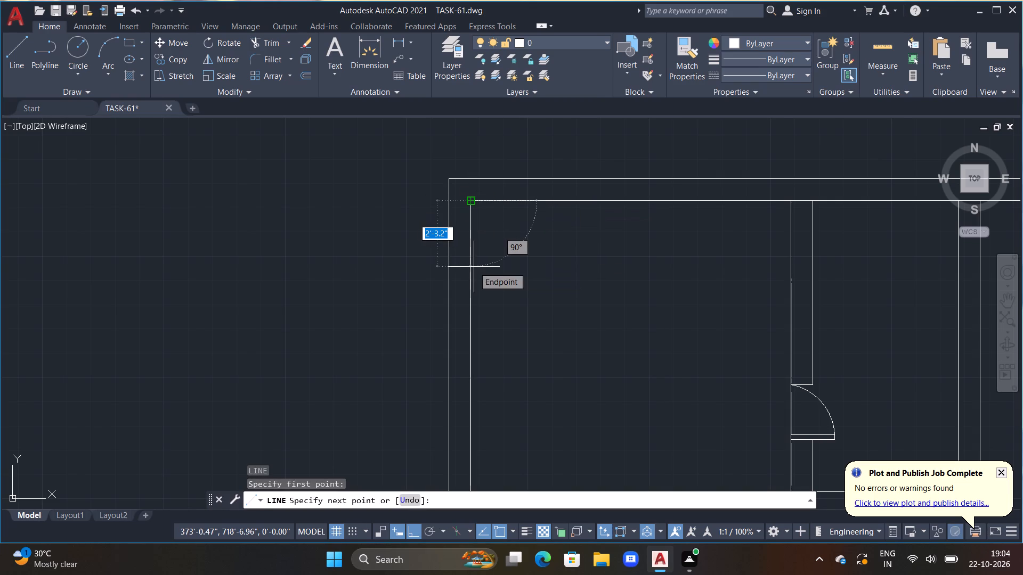
type("2'")
key("Return")
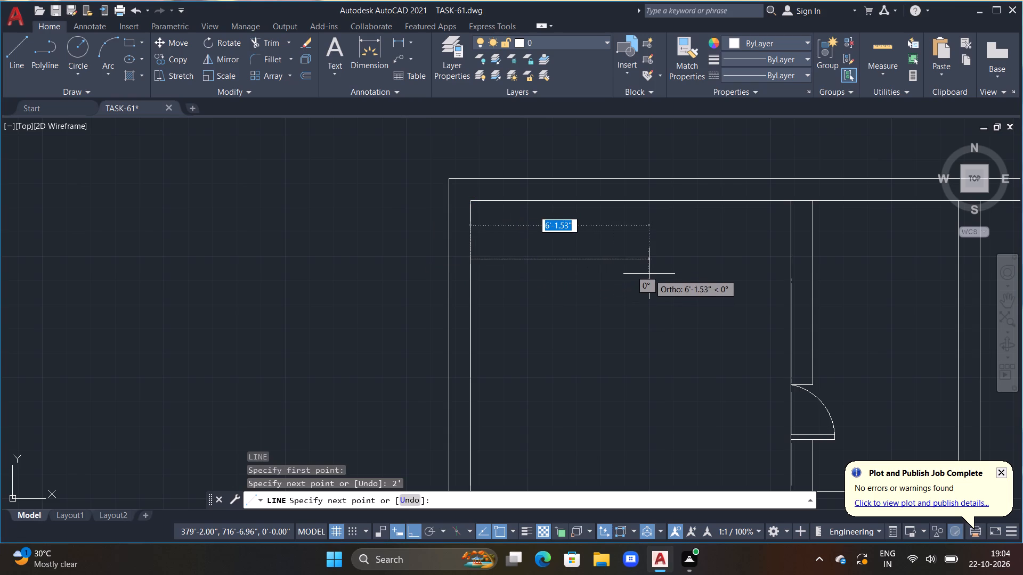
type("6'")
key("Return")
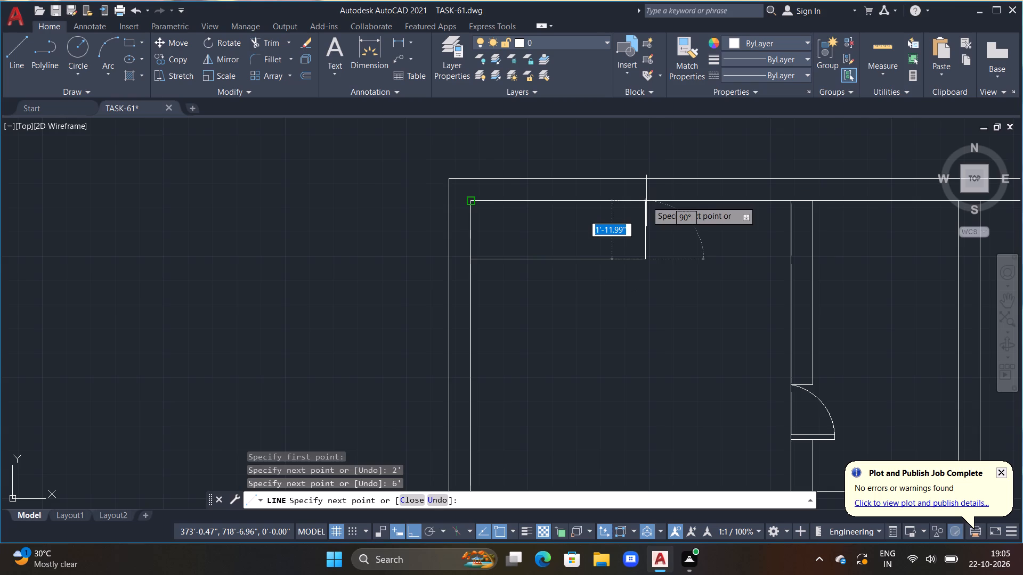
scroll(646, 201, "up", 1)
left_click(646, 188)
key("Escape")
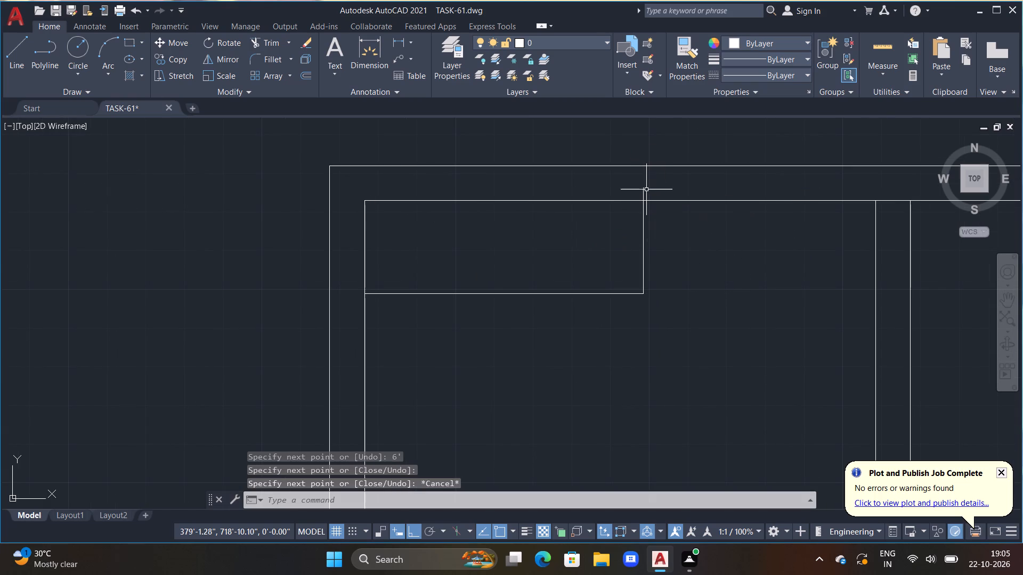
Trim the end of the 2' by 6' outline's vertical line that overshoots the inner top wall line.
type("TR")
key("space")
left_click(646, 190)
left_click(637, 195)
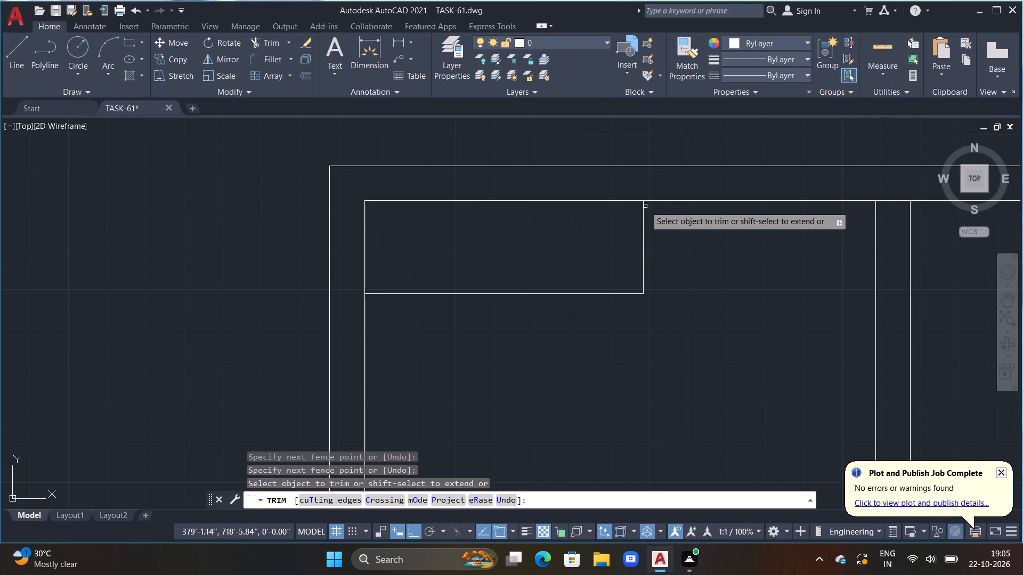
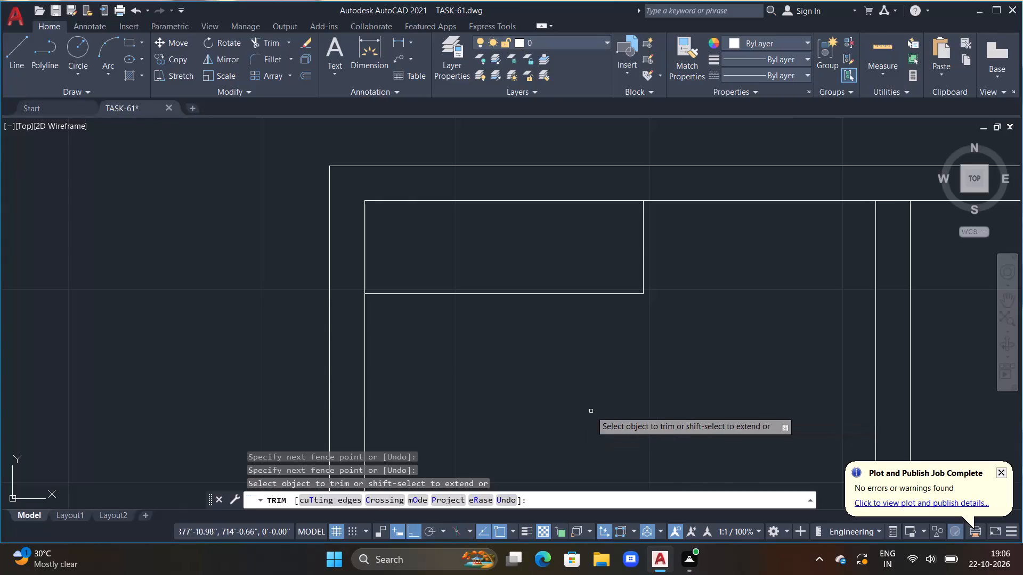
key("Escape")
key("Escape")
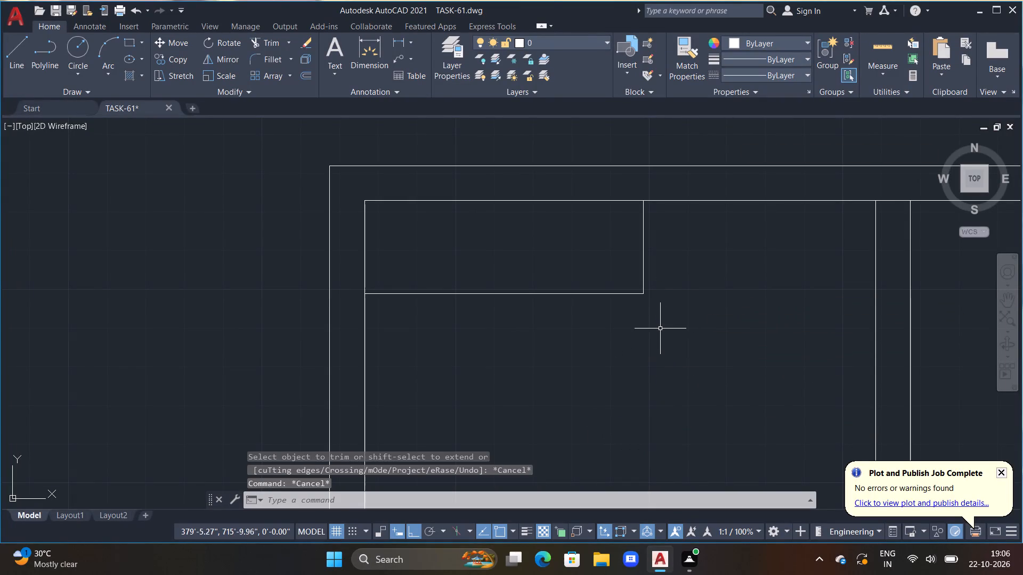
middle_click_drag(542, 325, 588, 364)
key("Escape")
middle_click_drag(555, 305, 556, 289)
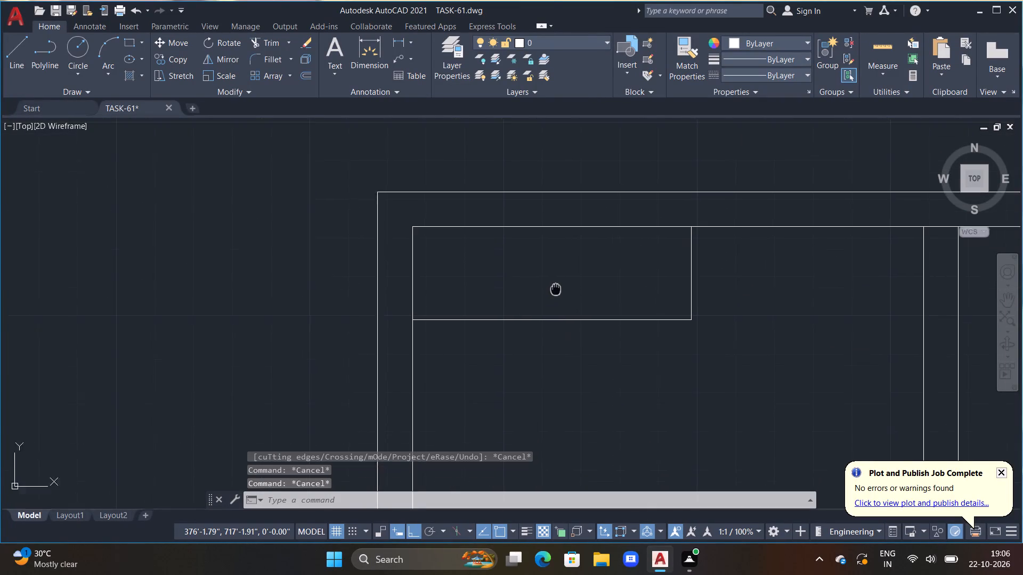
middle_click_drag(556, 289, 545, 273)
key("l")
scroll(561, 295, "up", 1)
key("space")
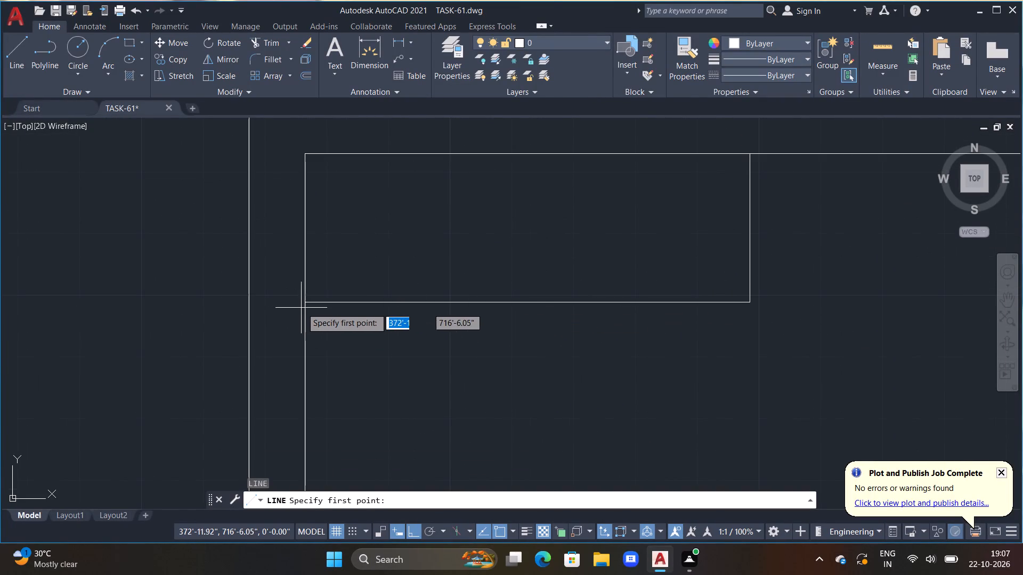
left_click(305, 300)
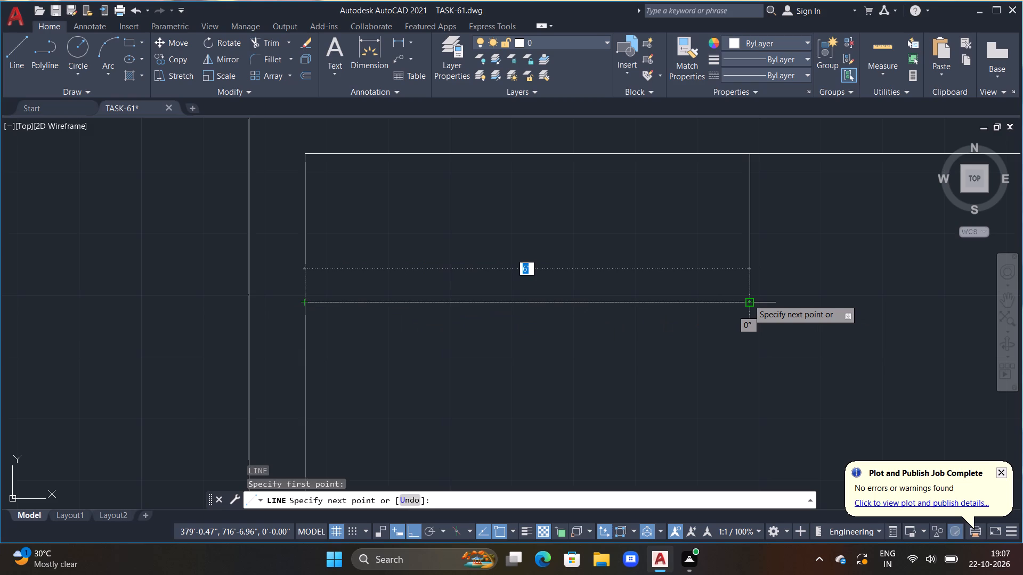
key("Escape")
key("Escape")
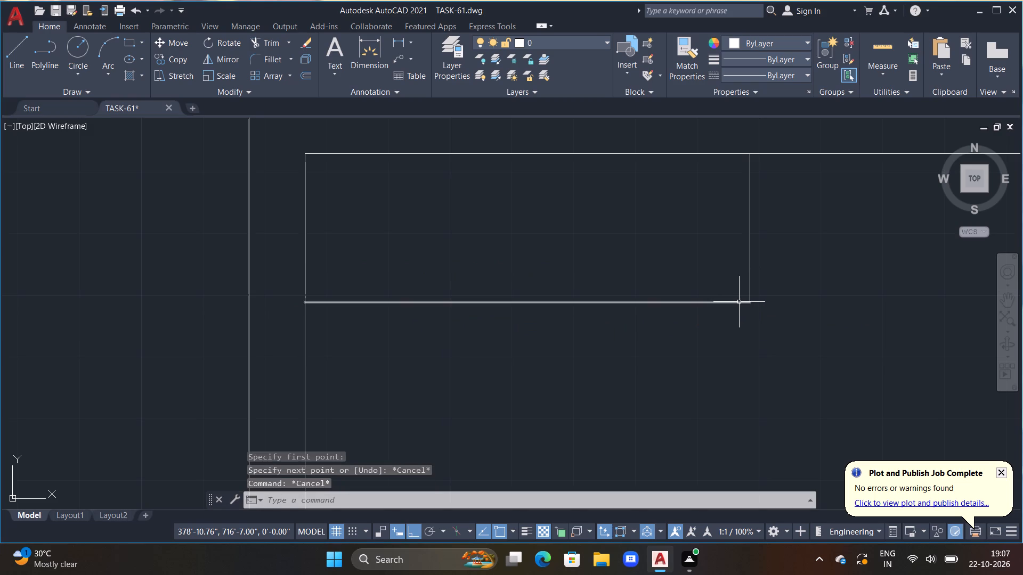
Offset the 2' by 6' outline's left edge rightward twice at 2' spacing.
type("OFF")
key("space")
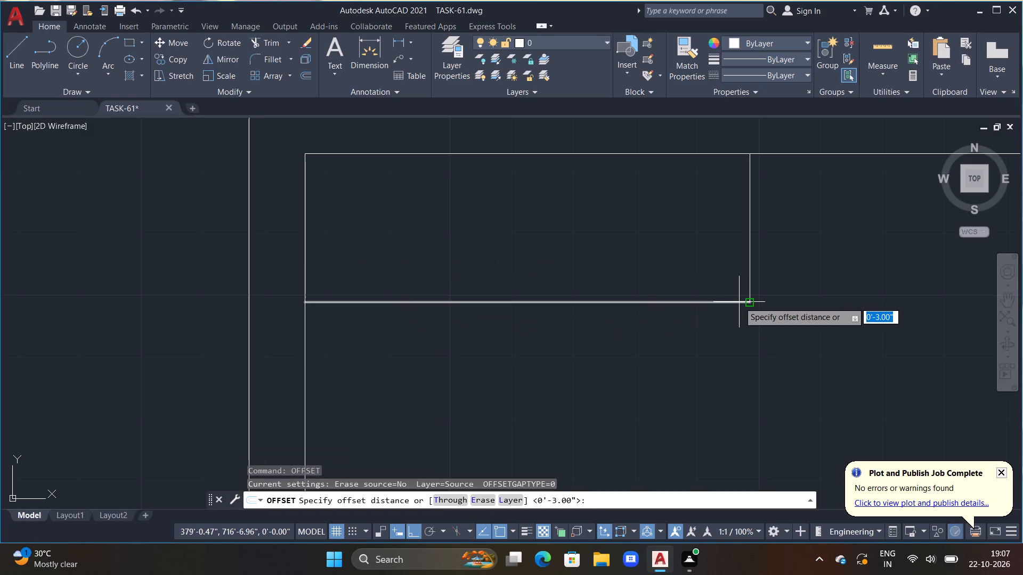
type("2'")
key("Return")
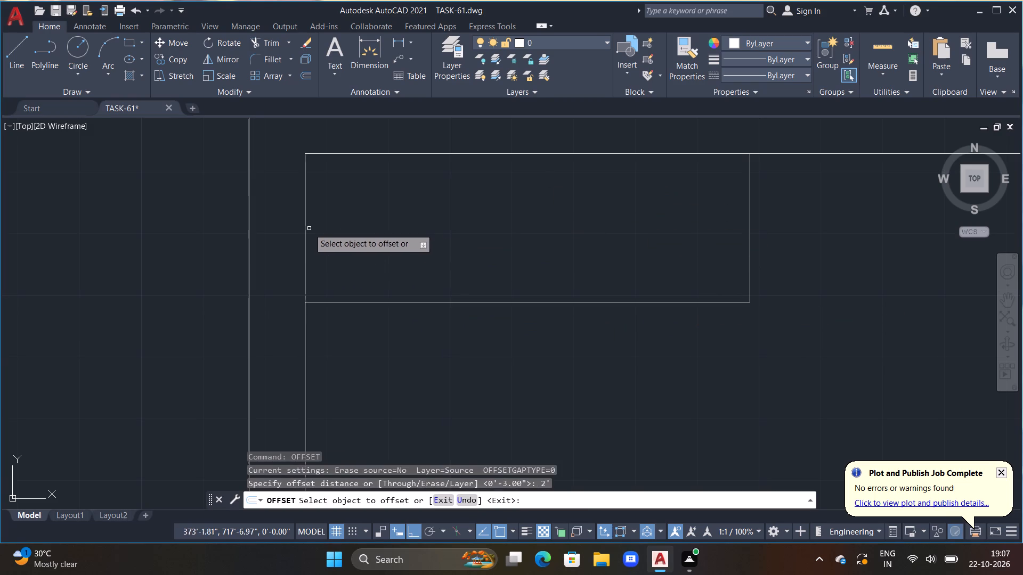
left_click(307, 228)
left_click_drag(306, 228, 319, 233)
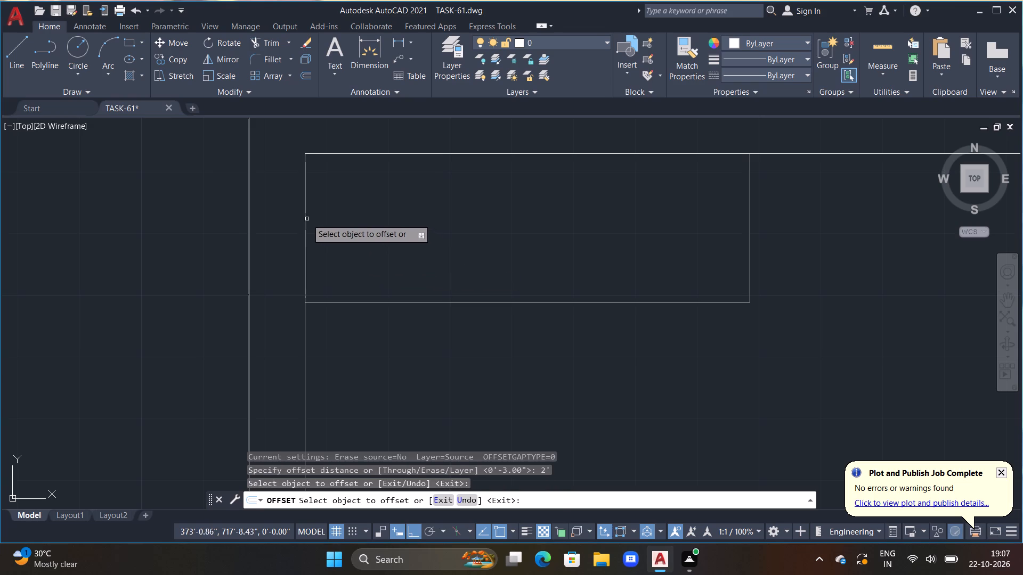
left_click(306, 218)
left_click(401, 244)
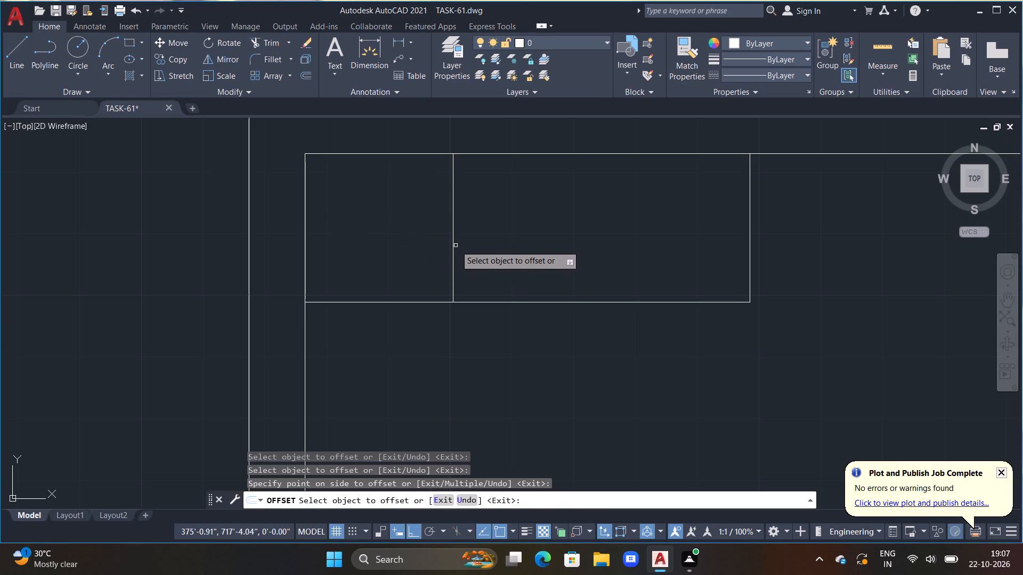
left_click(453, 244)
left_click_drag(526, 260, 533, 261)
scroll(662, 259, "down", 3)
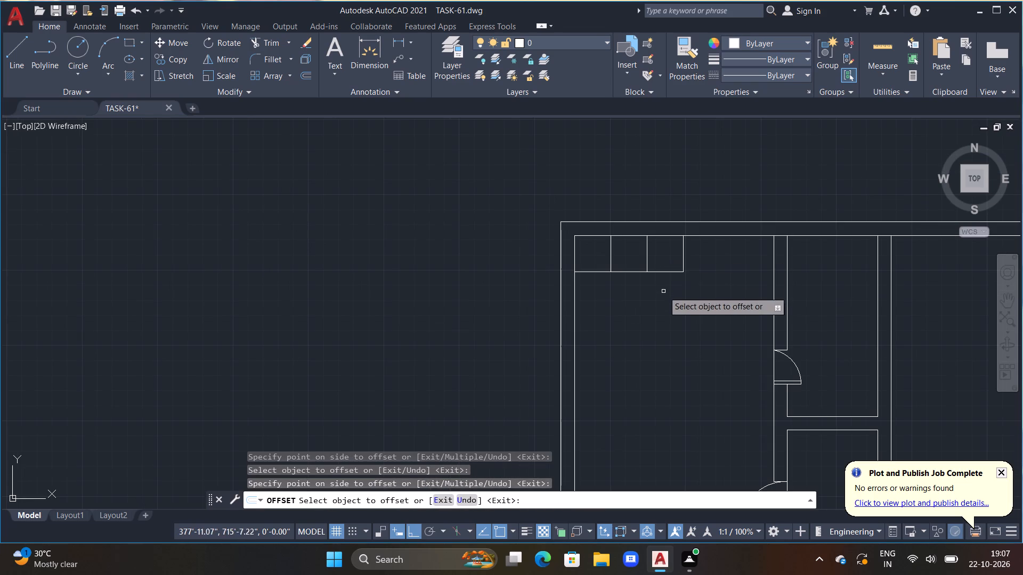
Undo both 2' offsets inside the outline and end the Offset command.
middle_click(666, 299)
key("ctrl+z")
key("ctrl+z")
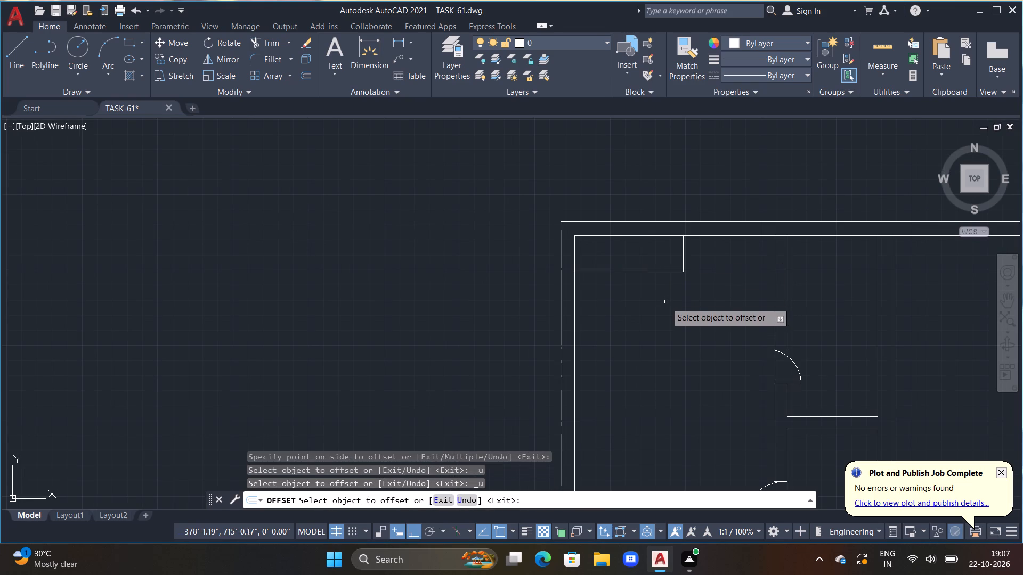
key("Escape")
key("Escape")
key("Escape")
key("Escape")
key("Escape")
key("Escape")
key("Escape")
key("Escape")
Offset the 2' by 6' outline's left edge rightward at 1' spacing, making five dividing lines across the outline.
type("OFF 1'")
key("Return")
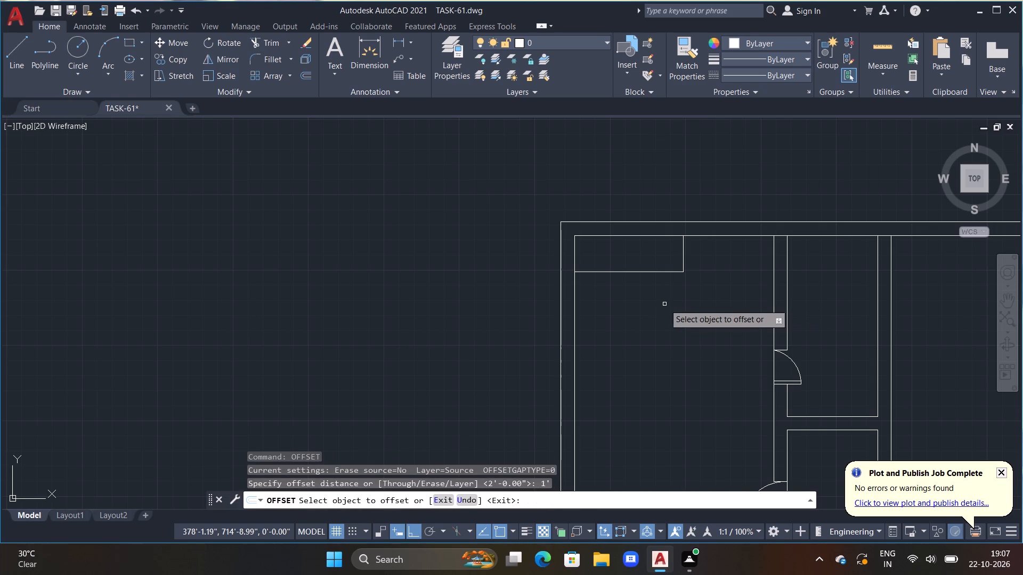
scroll(605, 242, "up", 3)
left_click_drag(482, 264, 507, 274)
left_click(555, 289)
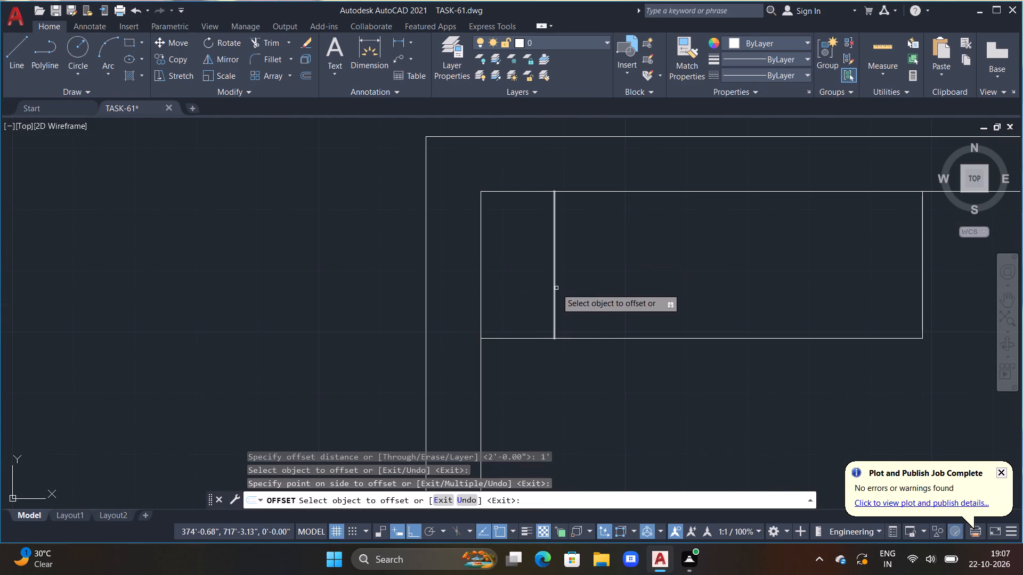
left_click_drag(556, 283, 595, 294)
left_click(658, 300)
left_click_drag(629, 277, 659, 285)
left_click(722, 292)
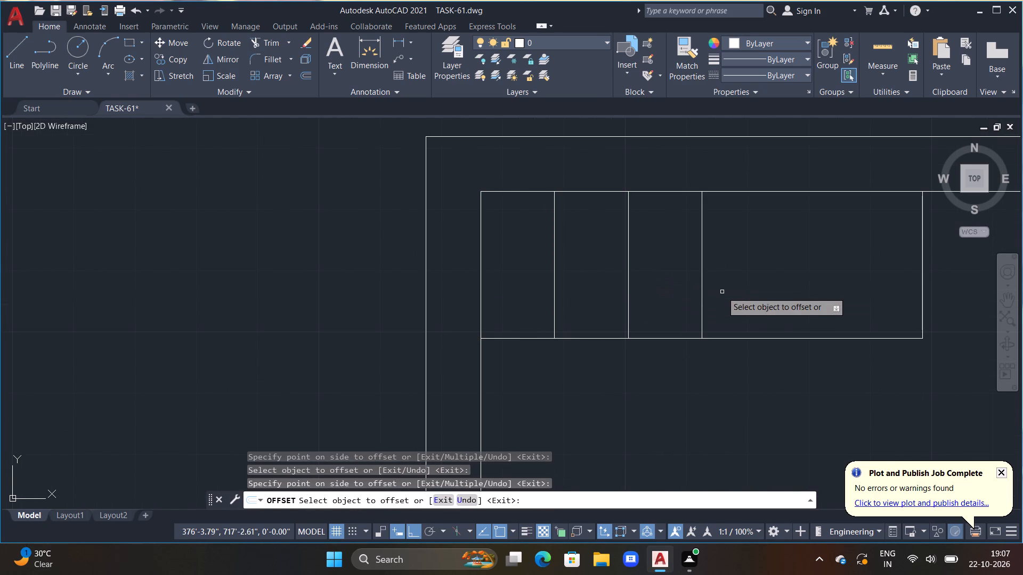
left_click(705, 281)
left_click_drag(702, 278, 731, 293)
left_click(807, 308)
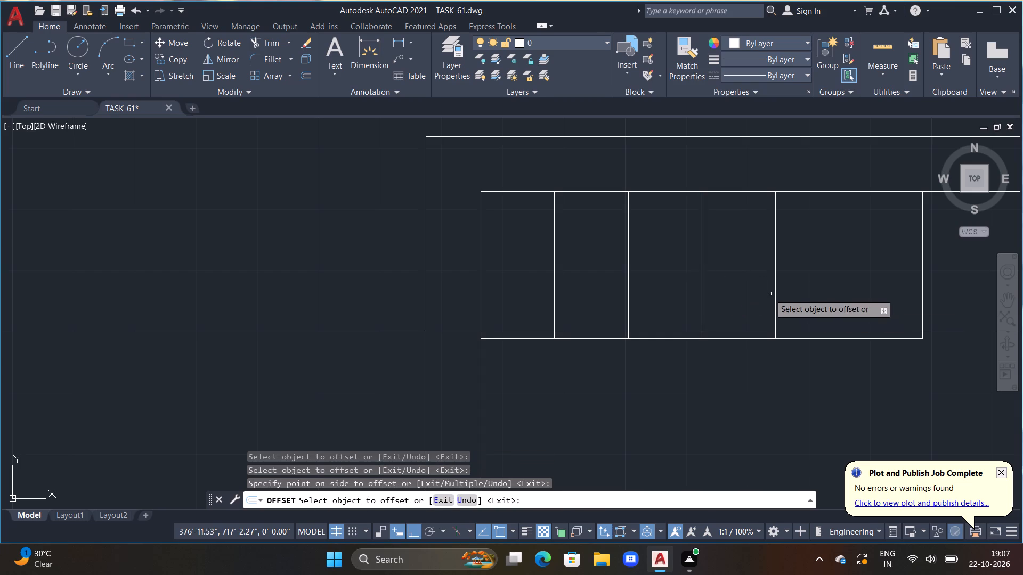
left_click(776, 296)
left_click(846, 306)
scroll(883, 337, "down", 3)
middle_click_drag(867, 384, 681, 355)
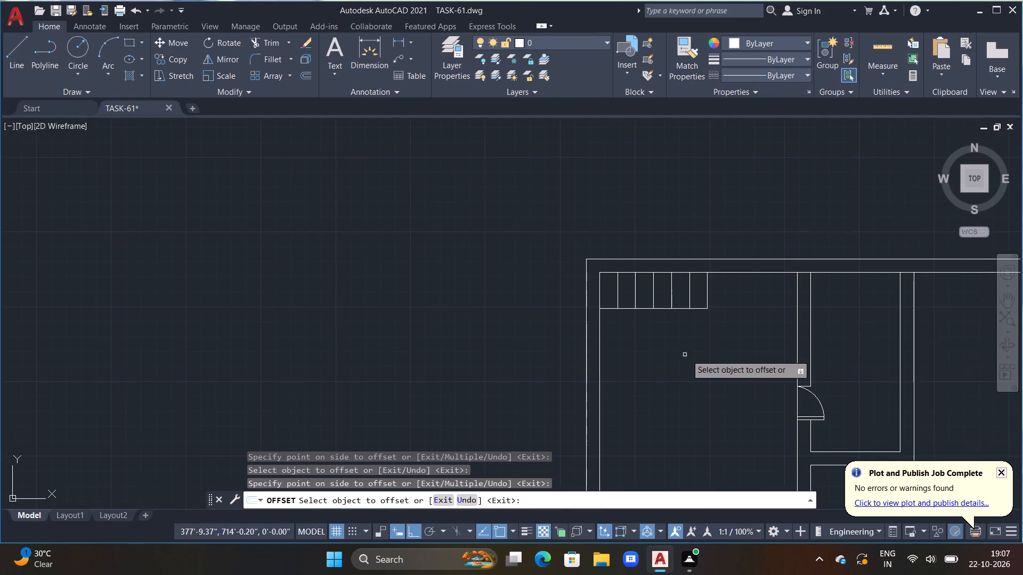
key("Escape")
key("Escape")
middle_click_drag(718, 341, 567, 311)
key("Escape")
Trim the inner top wall line where it crosses the two vertical partition walls.
middle_click_drag(718, 291, 629, 304)
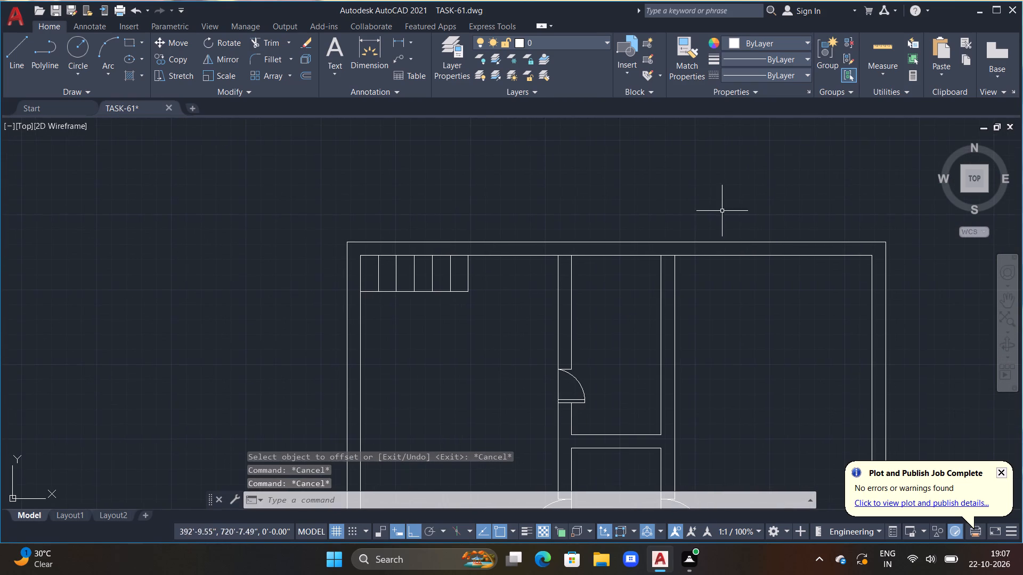
scroll(584, 283, "up", 1)
scroll(553, 229, "up", 1)
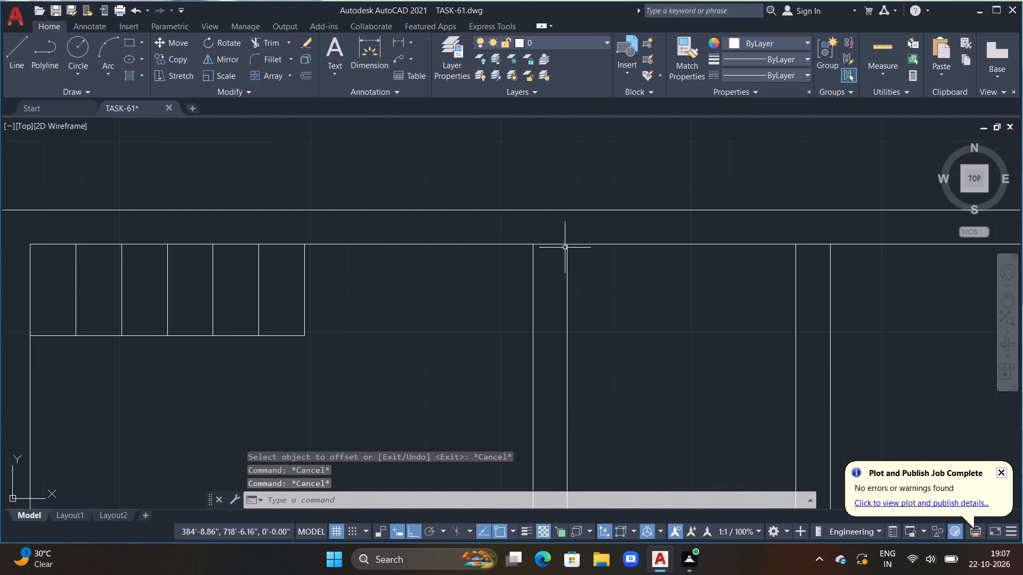
scroll(564, 248, "up", 2)
type("TR")
key("space")
left_click_drag(525, 240, 524, 255)
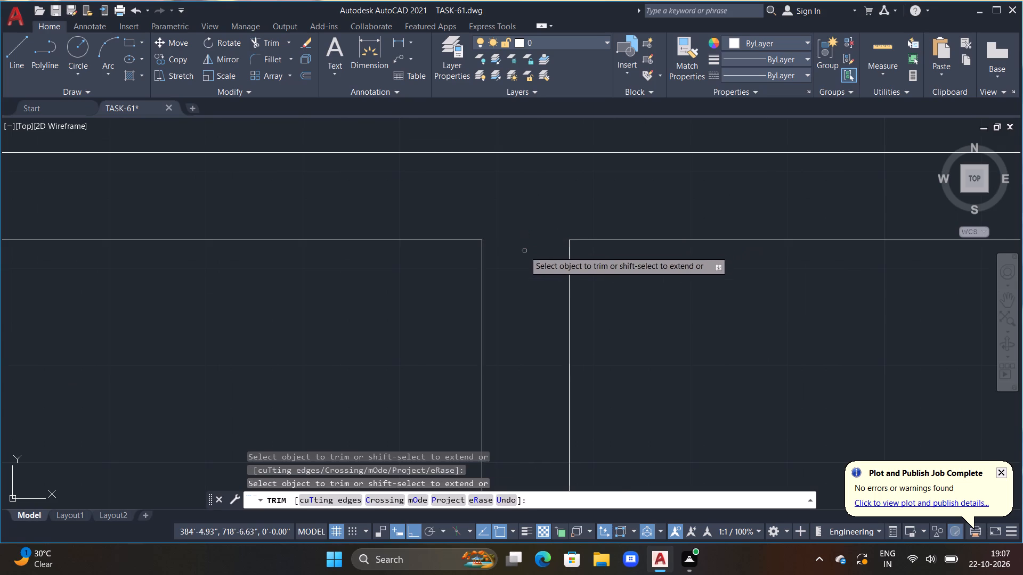
left_click_drag(524, 255, 518, 299)
scroll(707, 294, "down", 2)
middle_click_drag(785, 337, 511, 362)
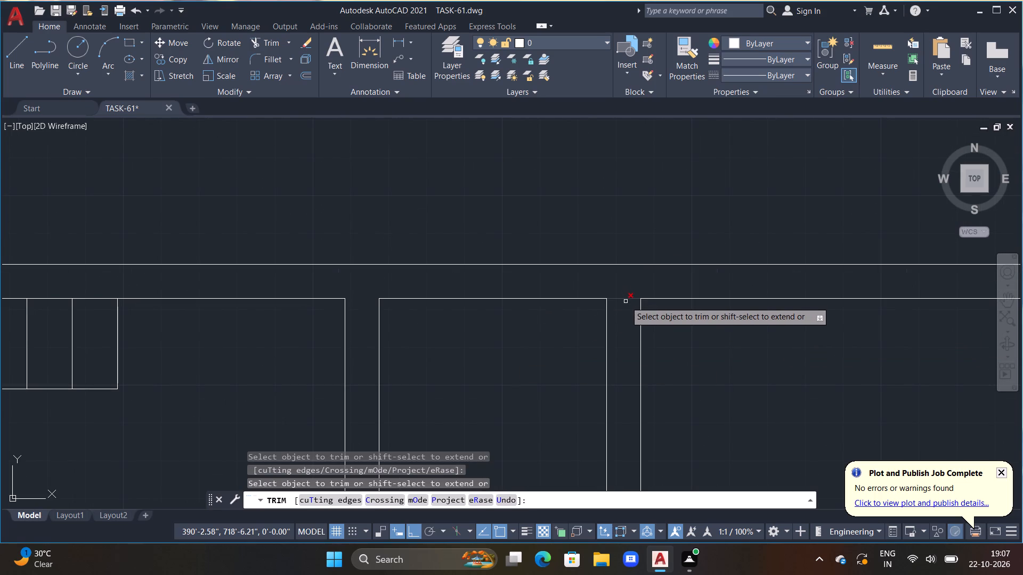
double_click(626, 299)
scroll(605, 357, "down", 5)
scroll(589, 388, "up", 1)
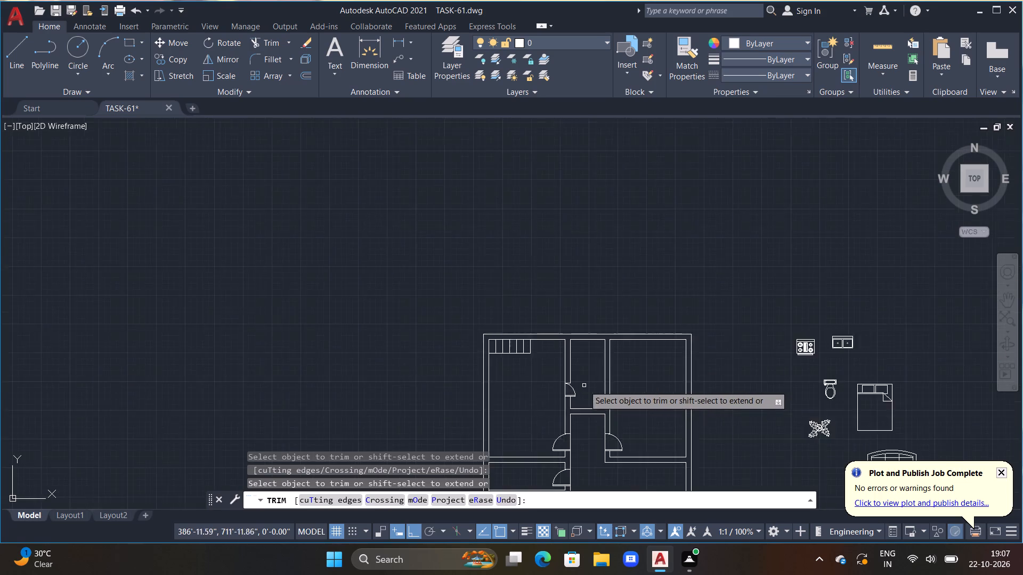
scroll(583, 385, "up", 2)
key("Escape")
key("Escape")
key("Escape")
key("Escape")
key("Escape")
key("Escape")
key("Escape")
key("Escape")
key("Escape")
key("Escape")
key("Escape")
key("Escape")
key("Escape")
key("Escape")
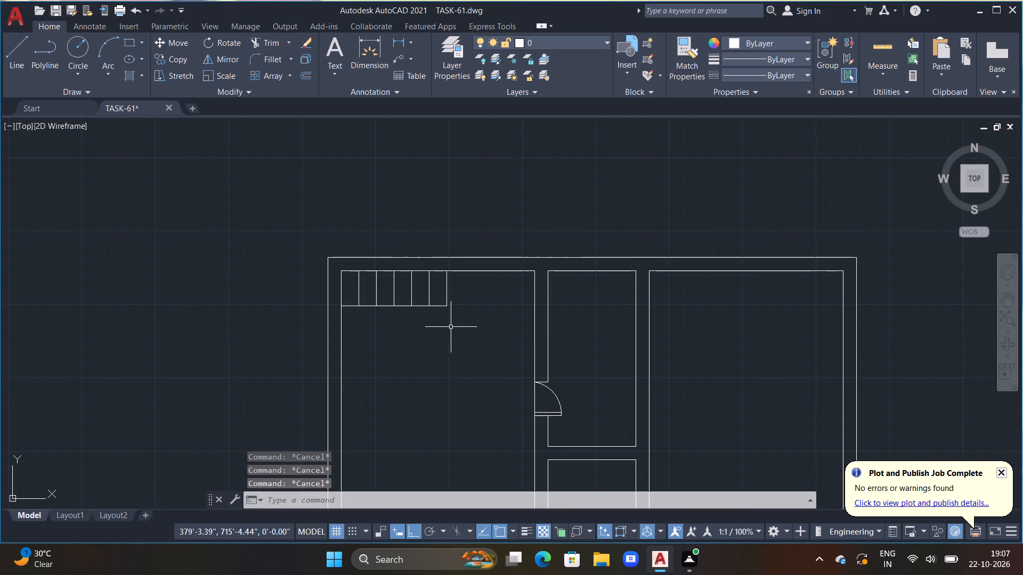
In the top-right room, draw lines from the left wall, level with the first outline's bottom edge, 6' across and up past the inner top wall line.
type("L")
key("space")
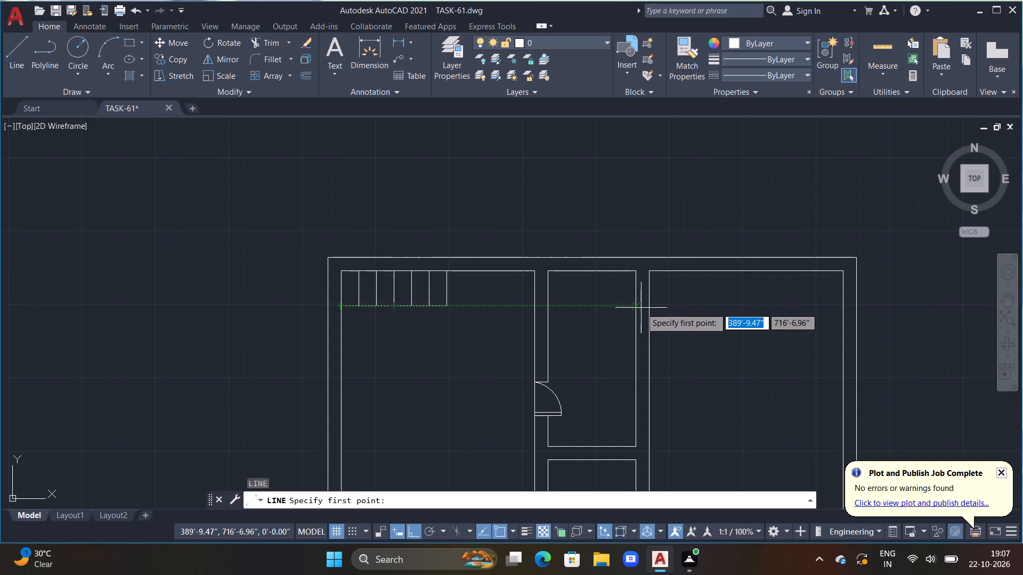
left_click_drag(648, 307, 690, 308)
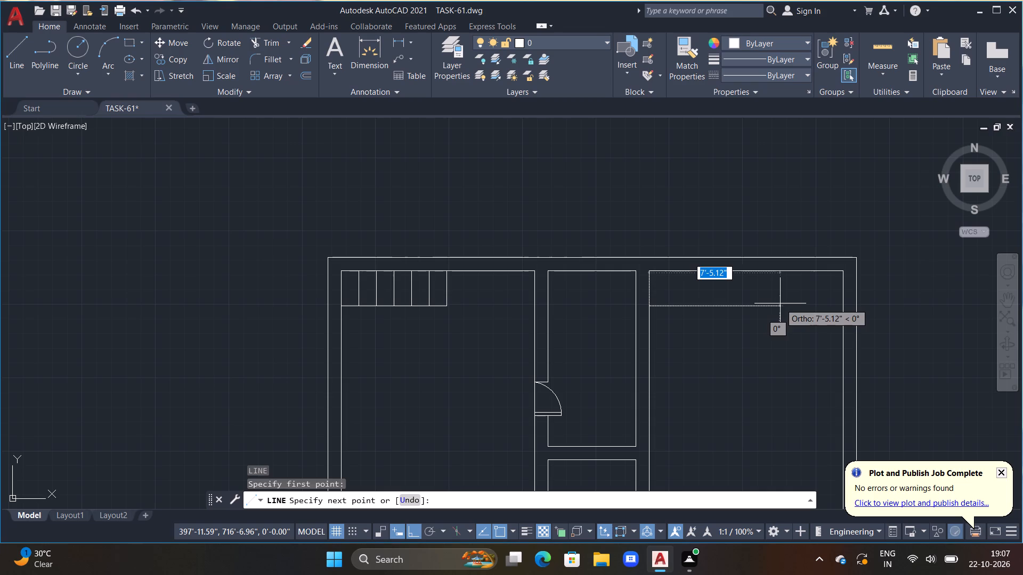
type("6'")
key("Return")
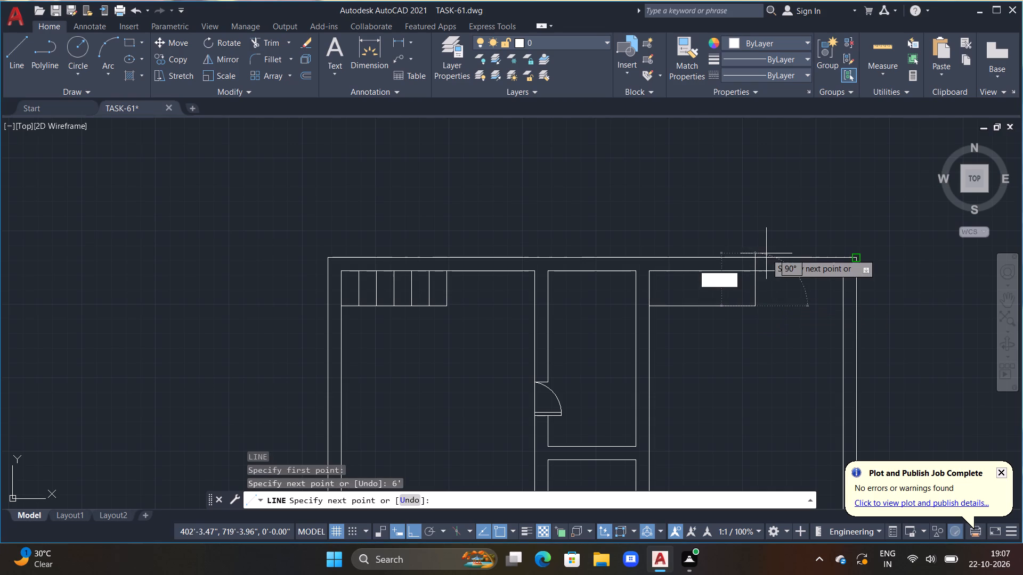
scroll(760, 266, "up", 2)
left_click(751, 256)
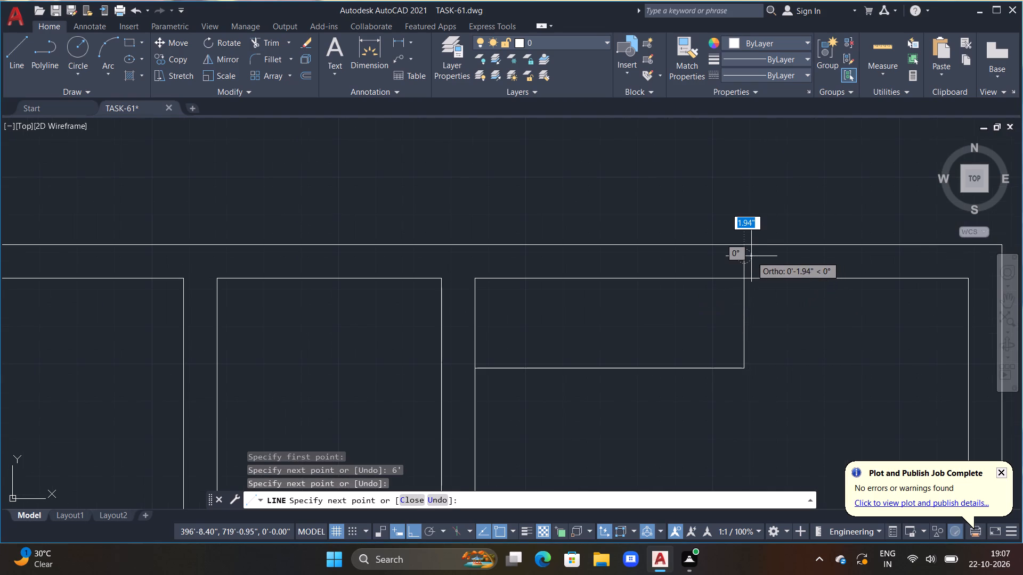
key("Escape")
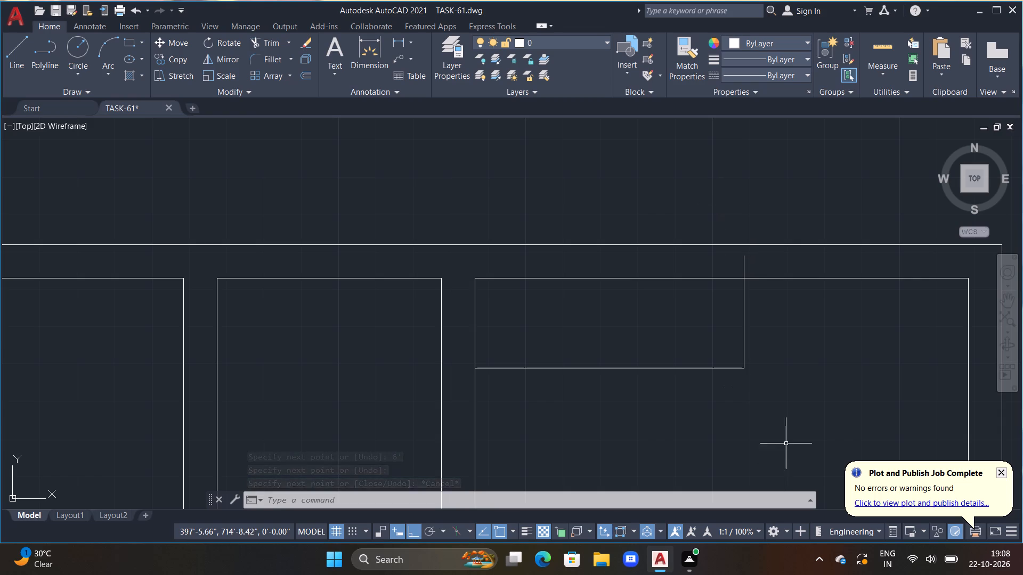
key("Escape")
Trim the end of the new outline's vertical line that overshoots the inner top wall line.
type("TR")
key("space")
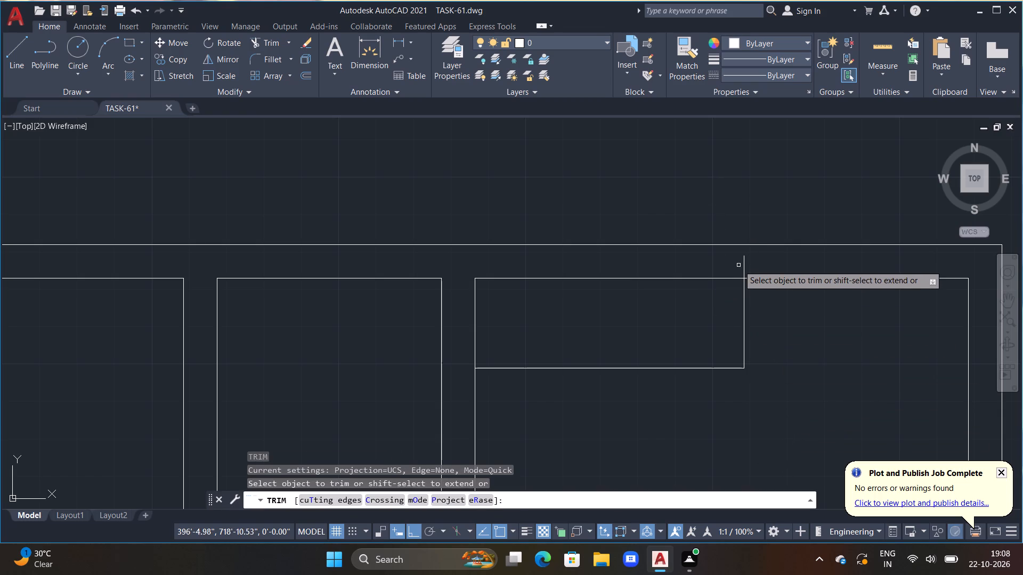
left_click(744, 267)
scroll(556, 347, "down", 2)
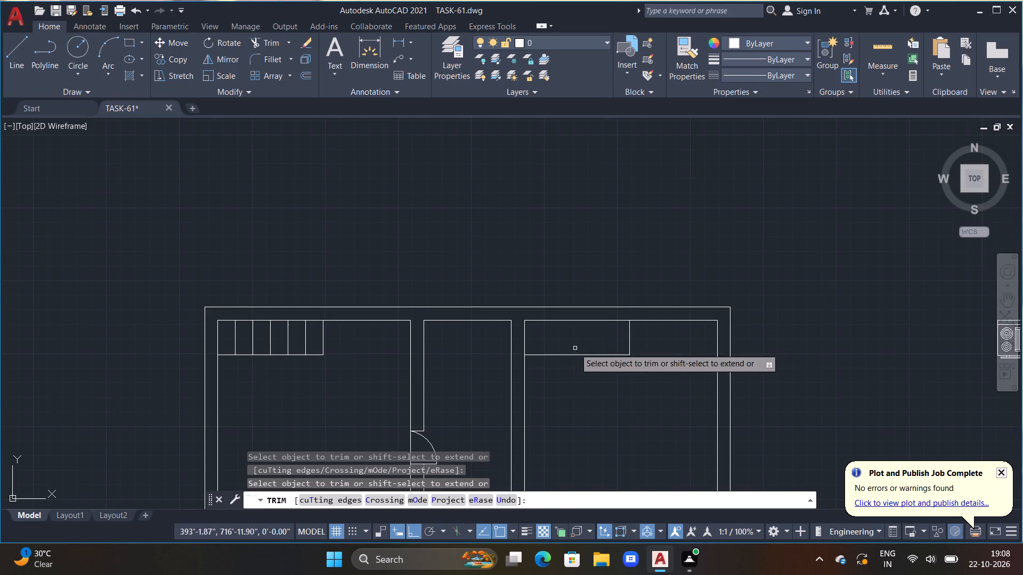
key("Escape")
key("Escape")
key("Escape")
key("Escape")
middle_click_drag(631, 407, 709, 372)
key("Escape")
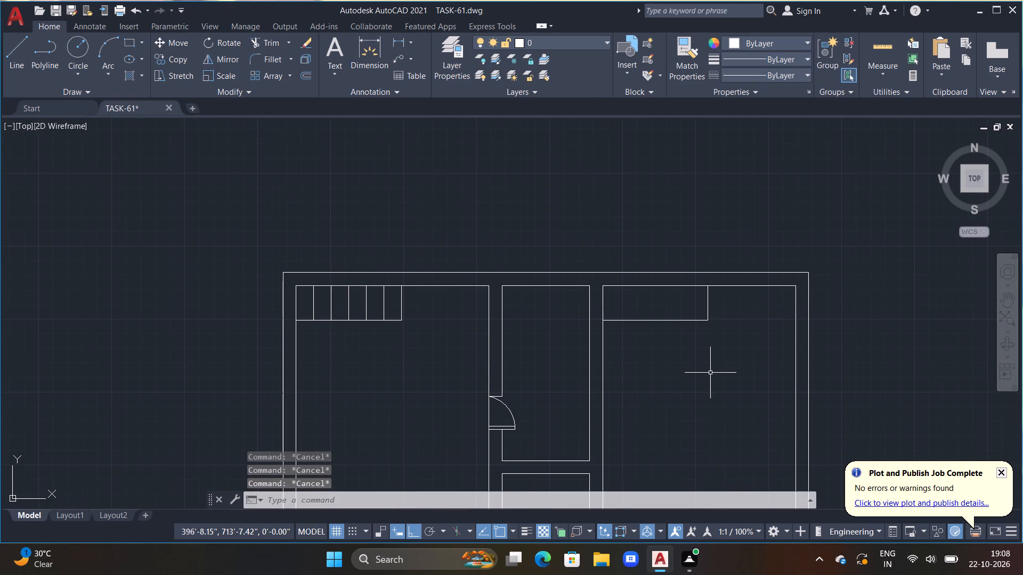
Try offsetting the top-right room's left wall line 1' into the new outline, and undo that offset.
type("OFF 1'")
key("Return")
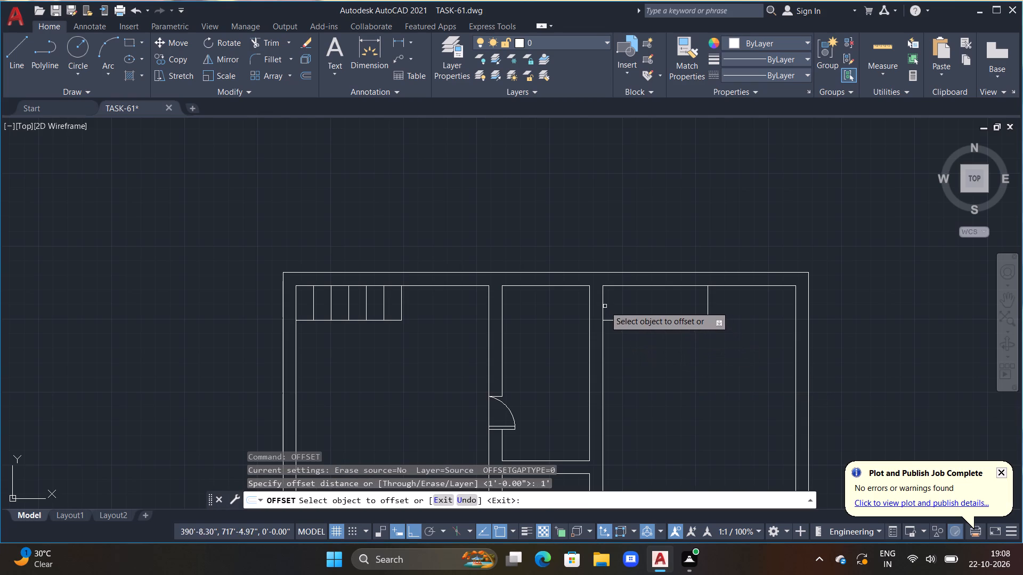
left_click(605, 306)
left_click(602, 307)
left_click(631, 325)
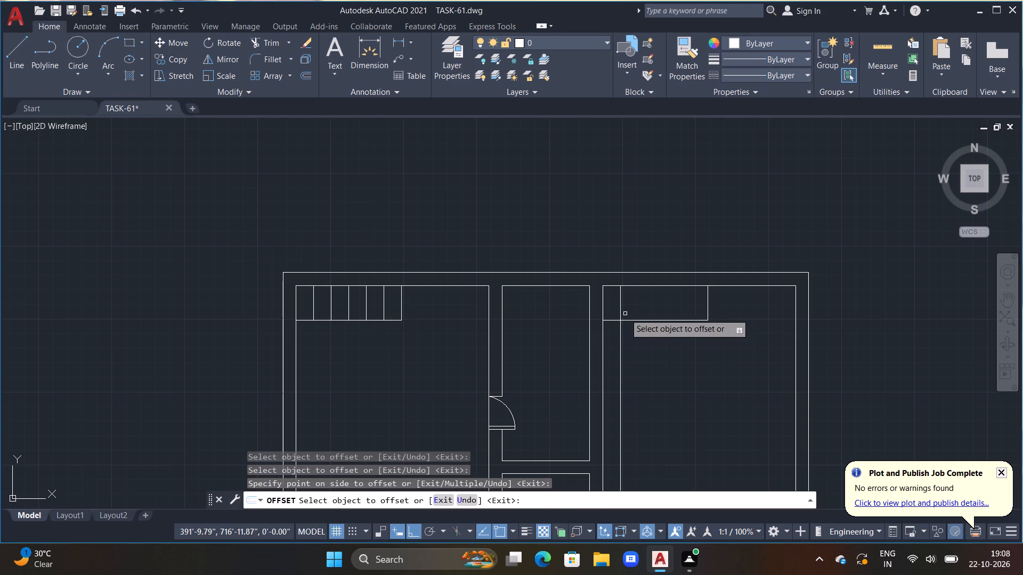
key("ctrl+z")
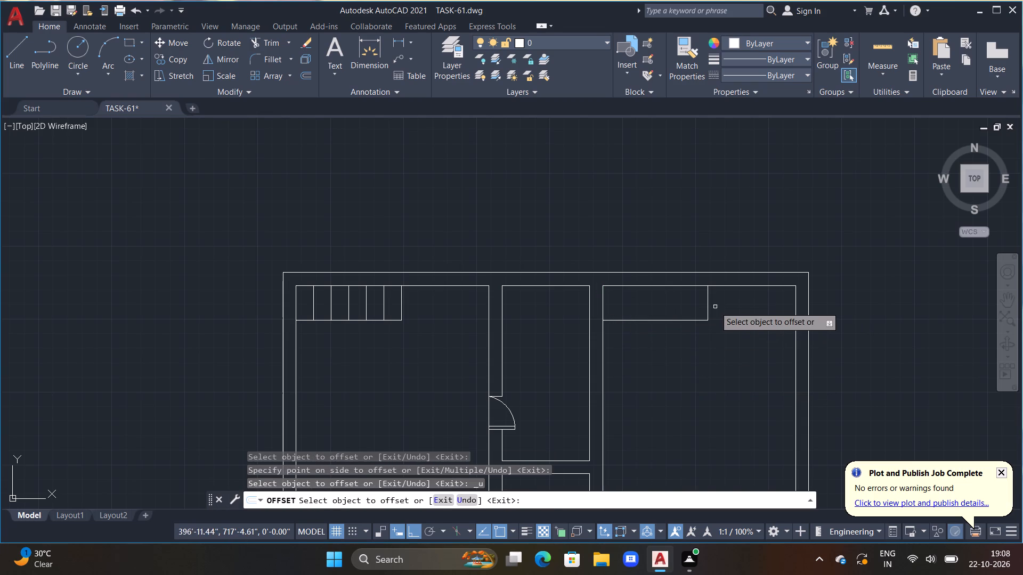
Offset the new outline's right edge leftward repeatedly at 1' spacing, making five dividing lines across the outline.
left_click(709, 301)
left_click(683, 301)
left_click(689, 303)
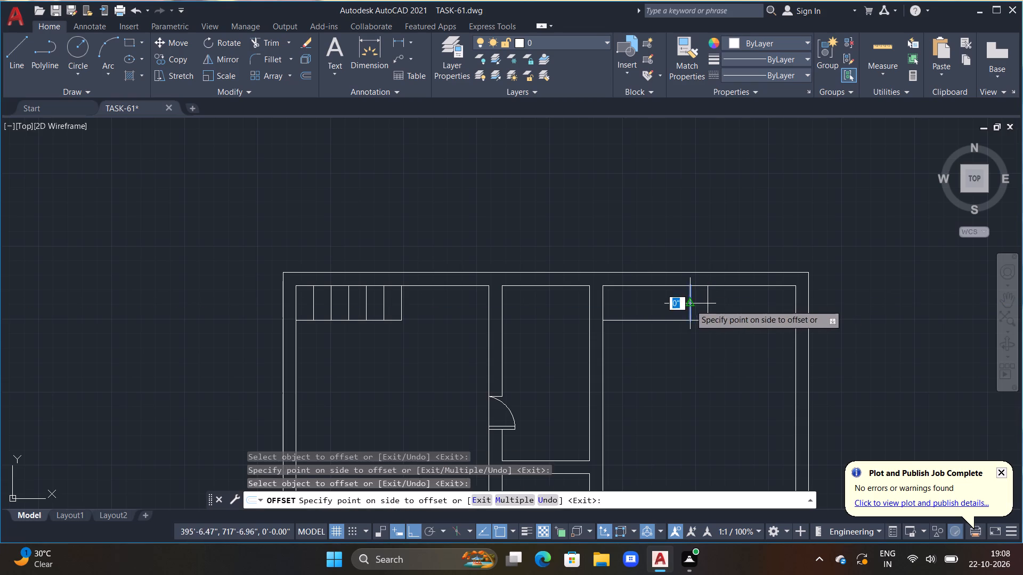
left_click(662, 308)
left_click(672, 308)
left_click(660, 309)
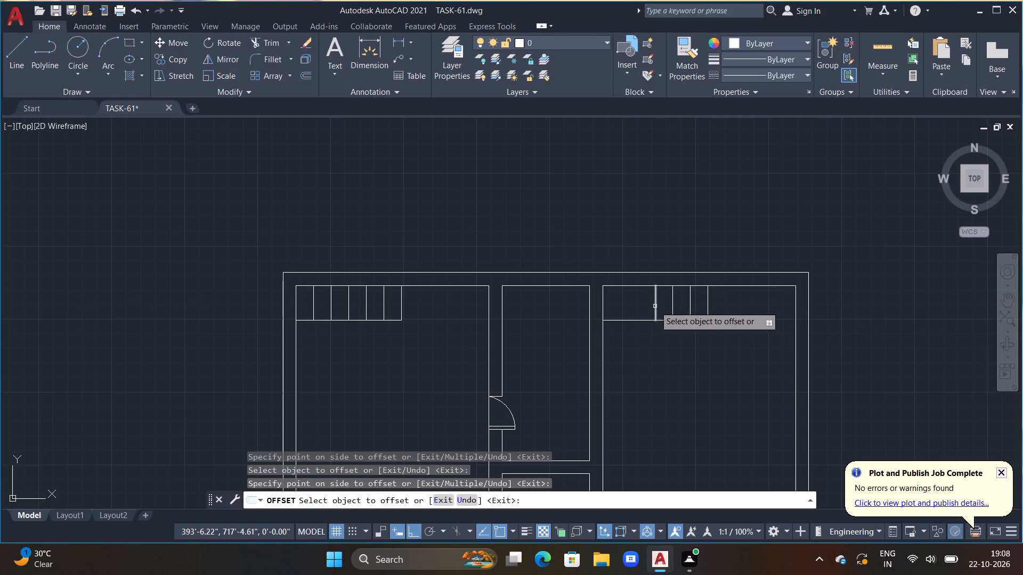
left_click(655, 307)
double_click(630, 308)
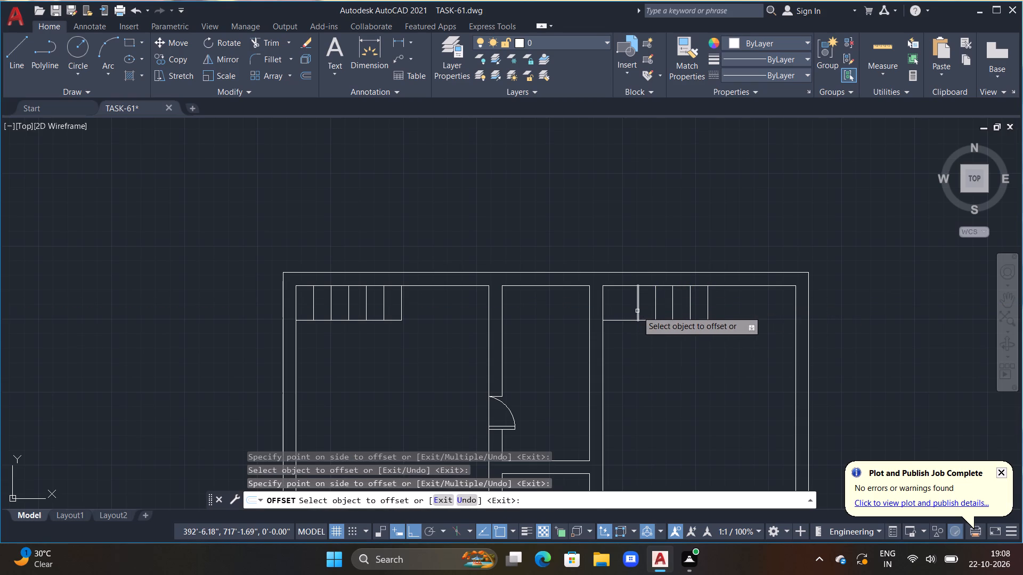
left_click(637, 311)
left_click(624, 310)
key("Escape")
In the room above the staircase, draw a horizontal counter line from the right wall stub, about 1' below its top, past the outer left wall.
scroll(630, 318, "down", 2)
middle_click_drag(660, 368, 664, 360)
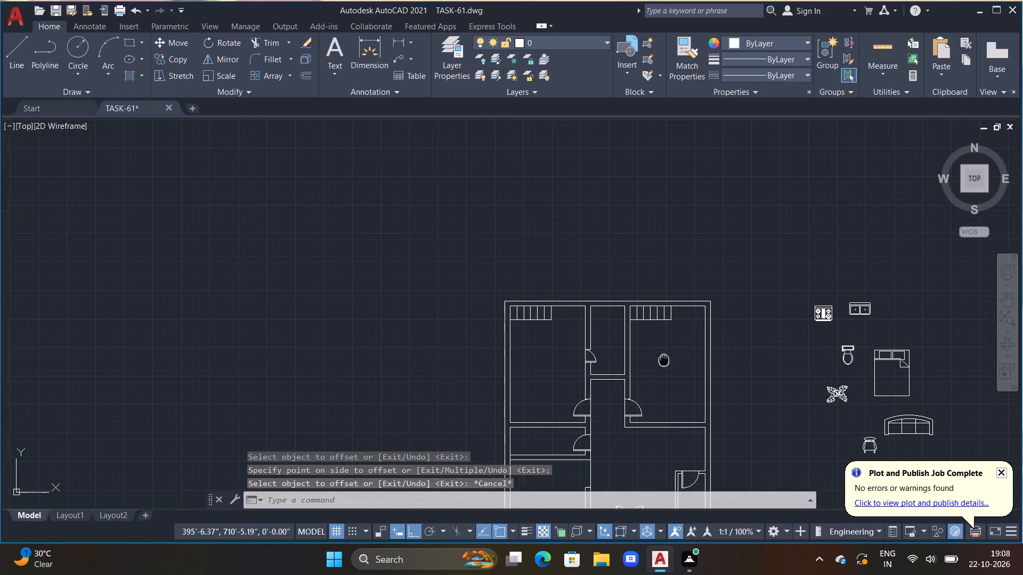
middle_click_drag(664, 360, 643, 317)
middle_click_drag(630, 325, 576, 247)
key("Escape")
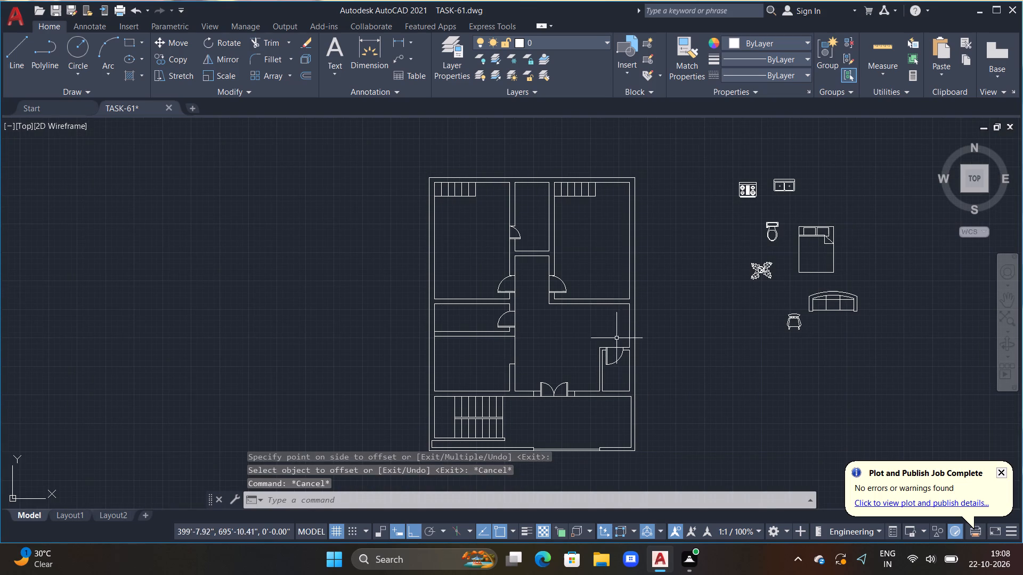
key("Escape")
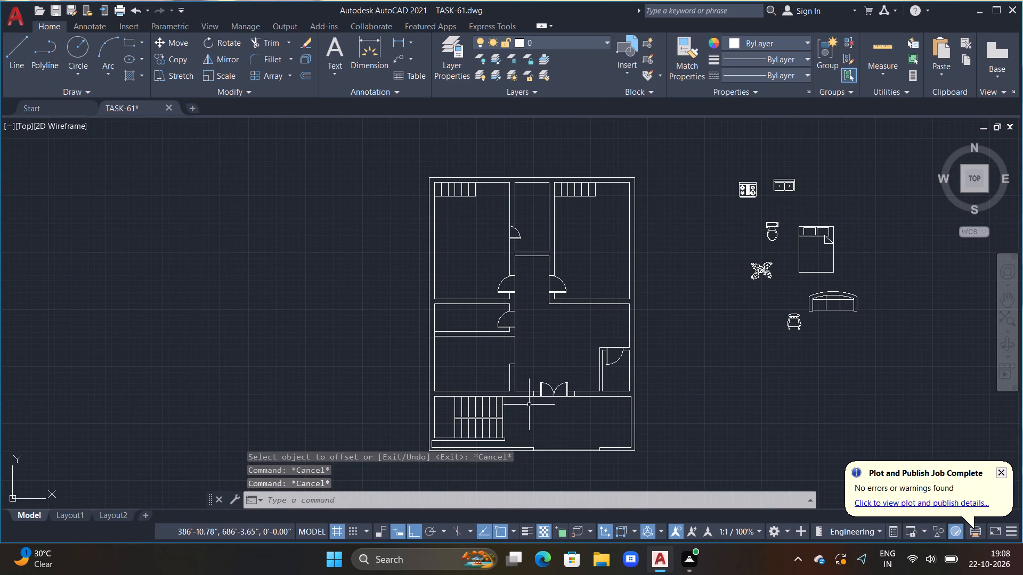
scroll(470, 374, "up", 2)
middle_click_drag(477, 377, 528, 324)
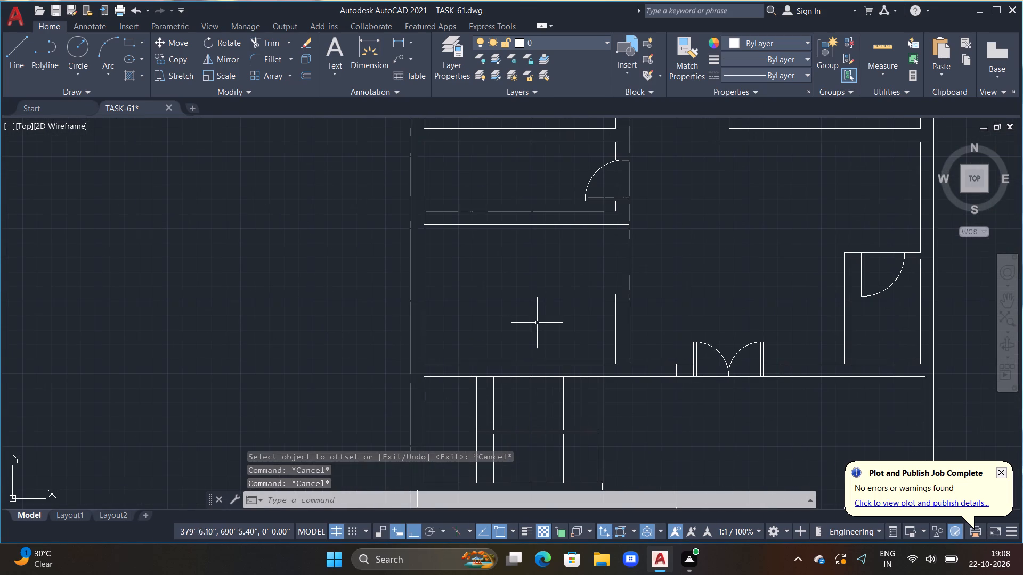
type("L")
key("space")
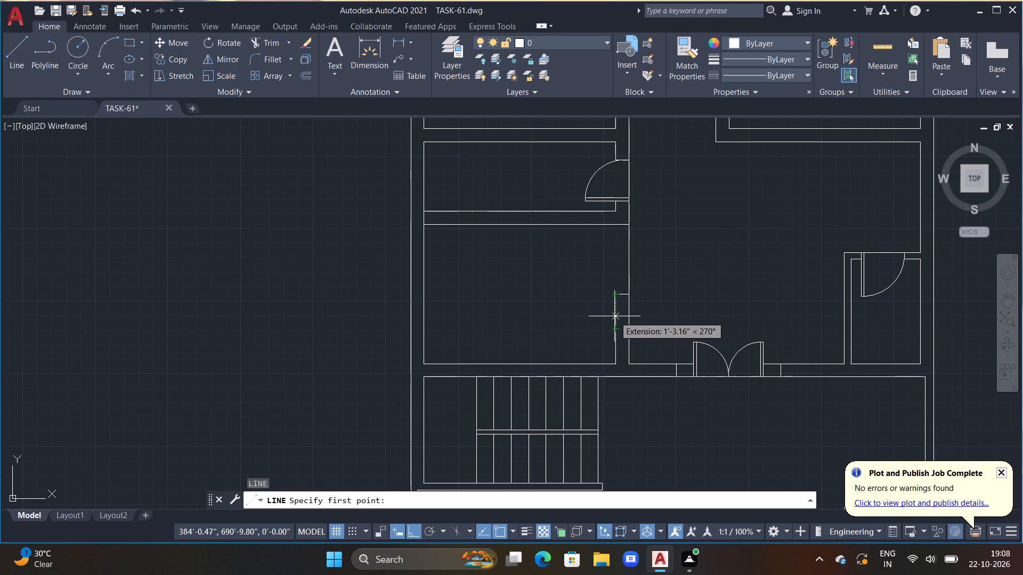
left_click(614, 313)
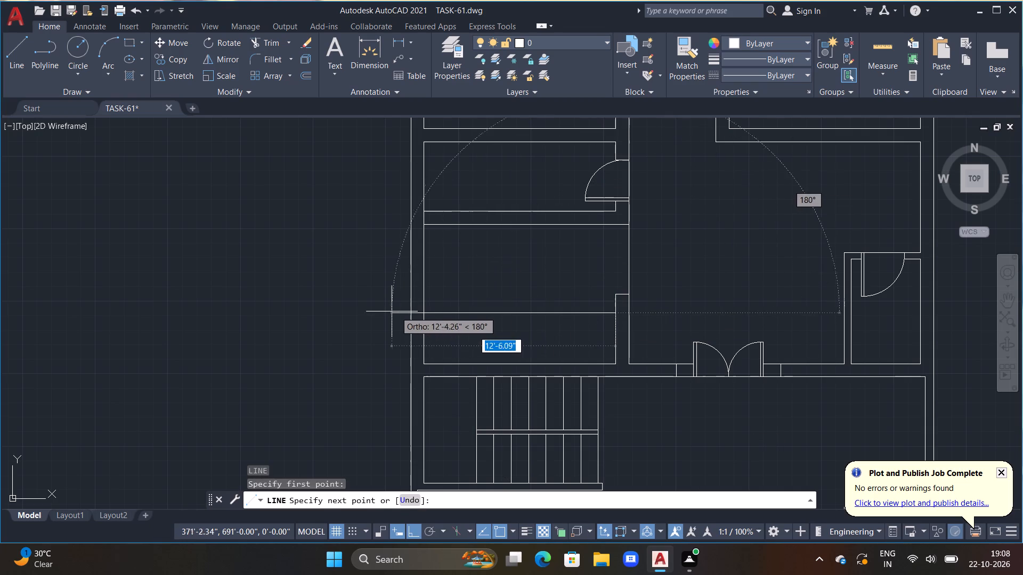
double_click(385, 311)
key("Escape")
Trim the counter line's excess outside the outer left wall and between the two left wall lines.
type("TR")
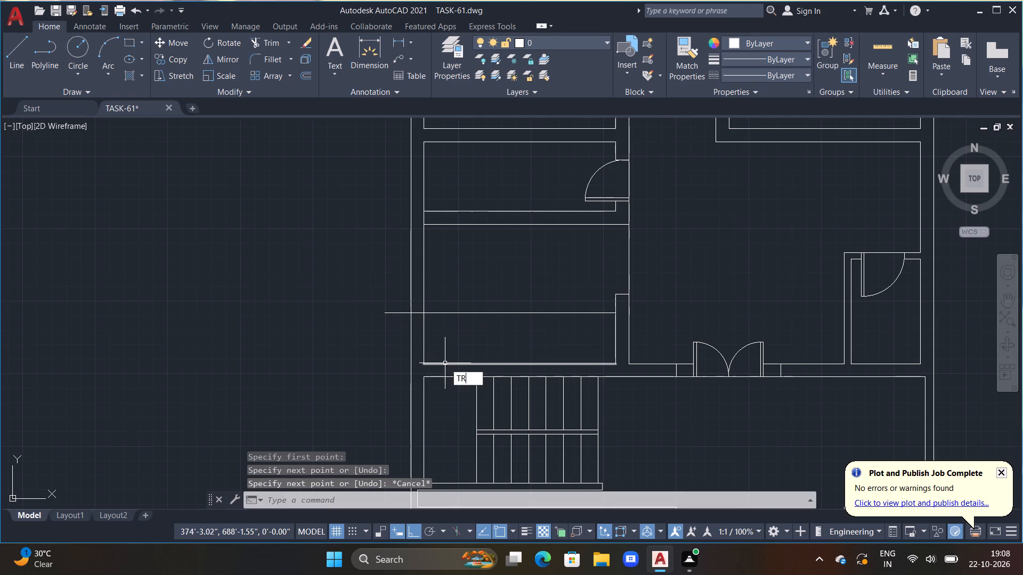
key("space")
left_click(401, 314)
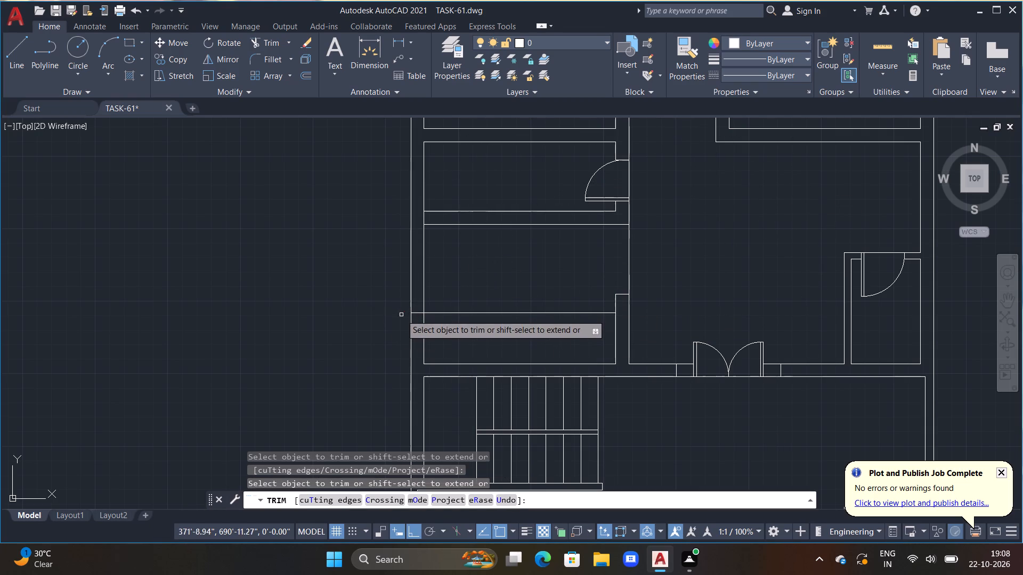
left_click(417, 314)
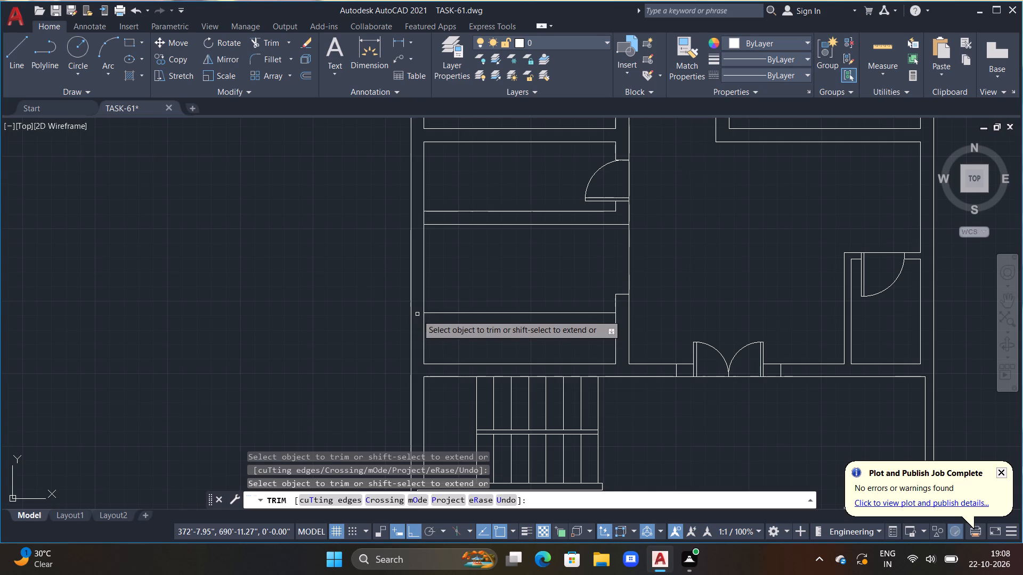
key("Escape")
Rotate the range-oven block beside the plan by 180° about a point near its centre.
scroll(492, 346, "down", 2)
middle_click_drag(655, 388, 633, 384)
scroll(633, 384, "up", 1)
key("Escape")
middle_click_drag(755, 272, 753, 349)
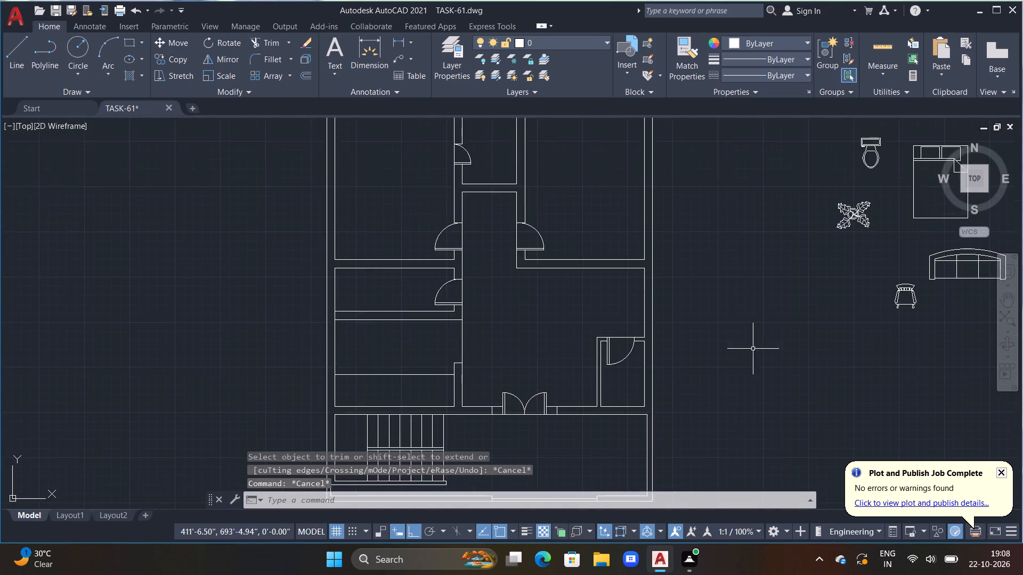
scroll(751, 345, "down", 1)
left_click(798, 181)
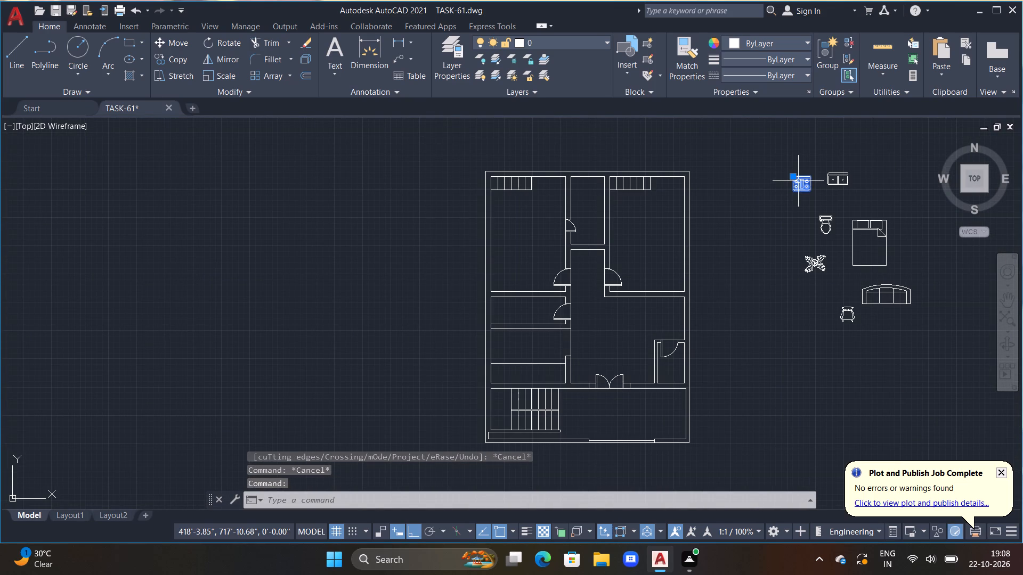
key("r")
type("O")
key("space")
key("F8")
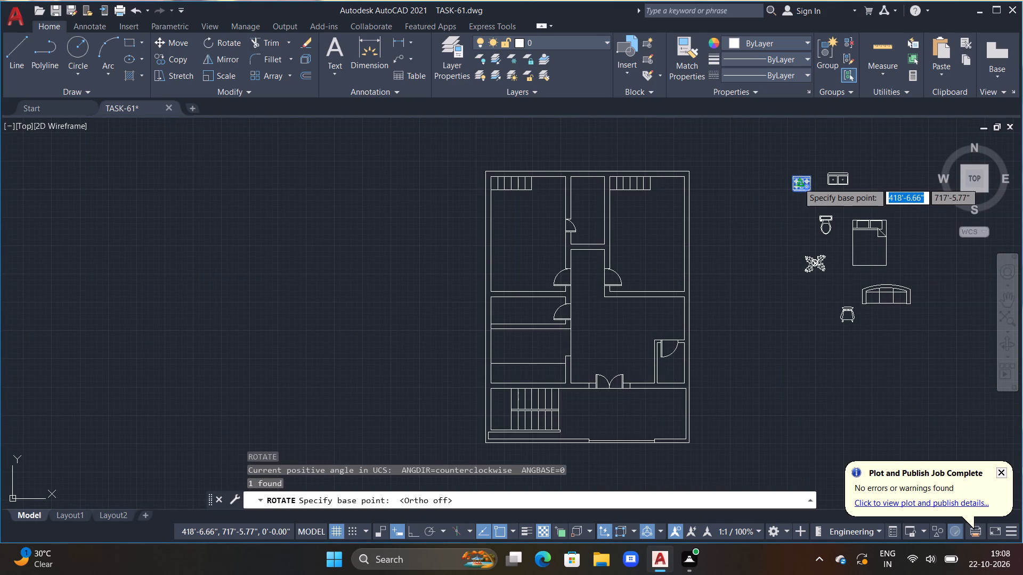
left_click(798, 183)
key("F8")
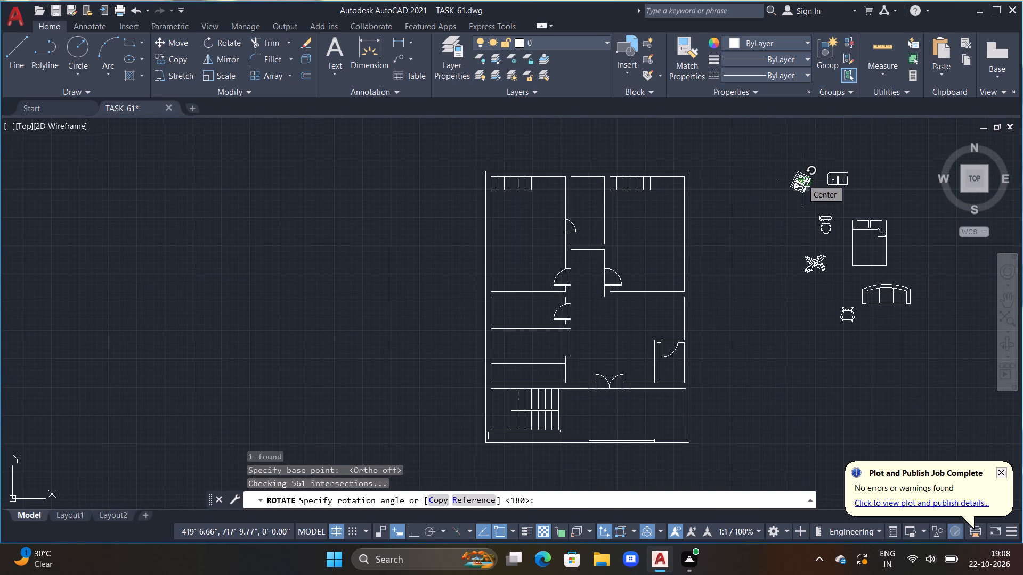
left_click(766, 202)
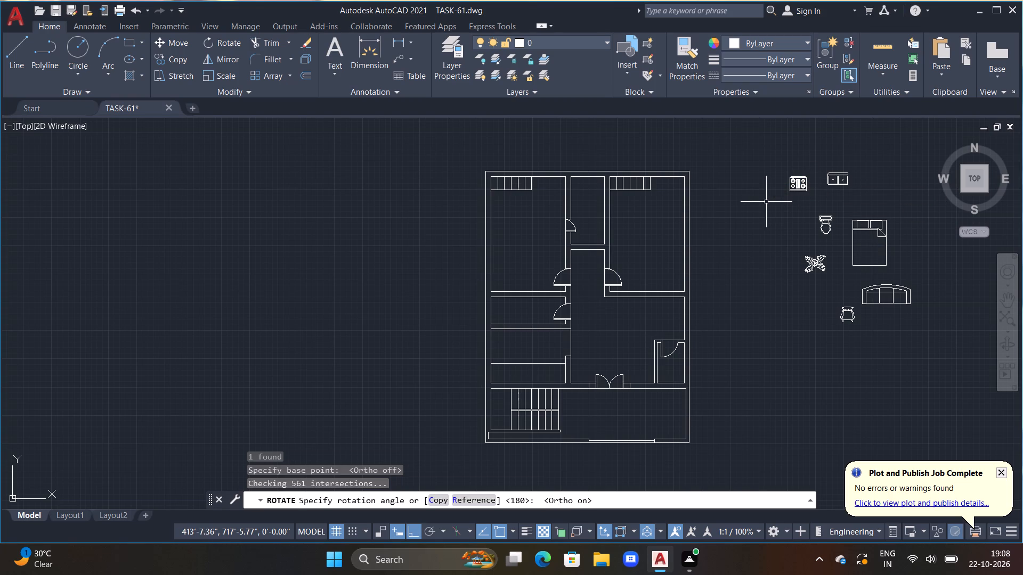
Rotate the double sink block beside the plan by 180°.
double_click(829, 172)
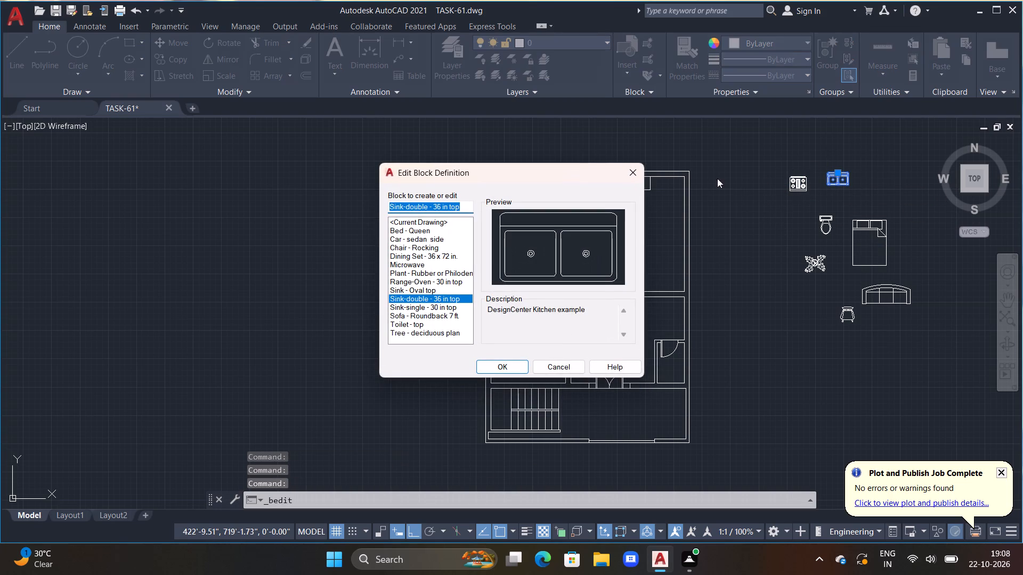
left_click(627, 174)
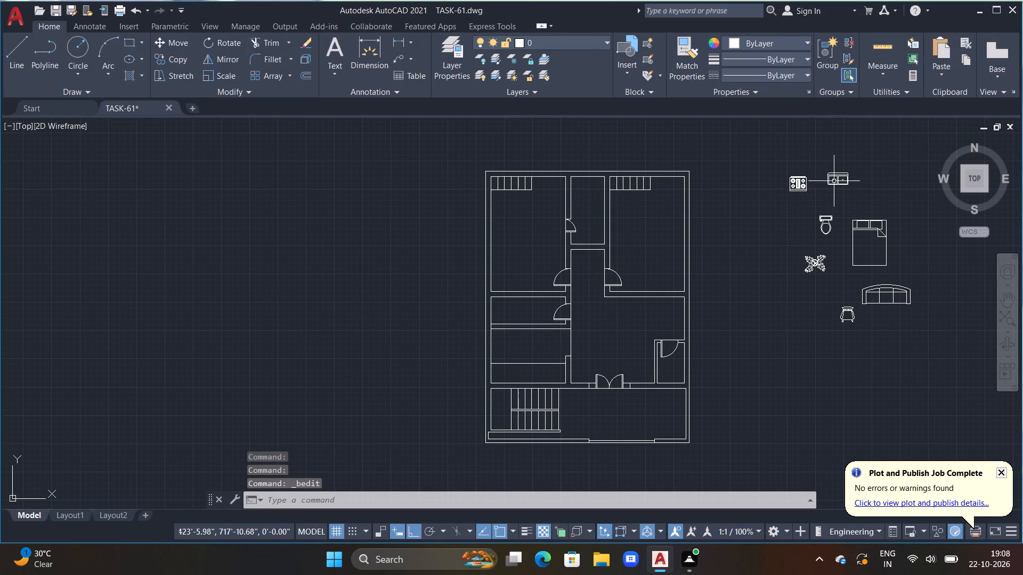
left_click(832, 177)
key("r")
type("O")
key("space")
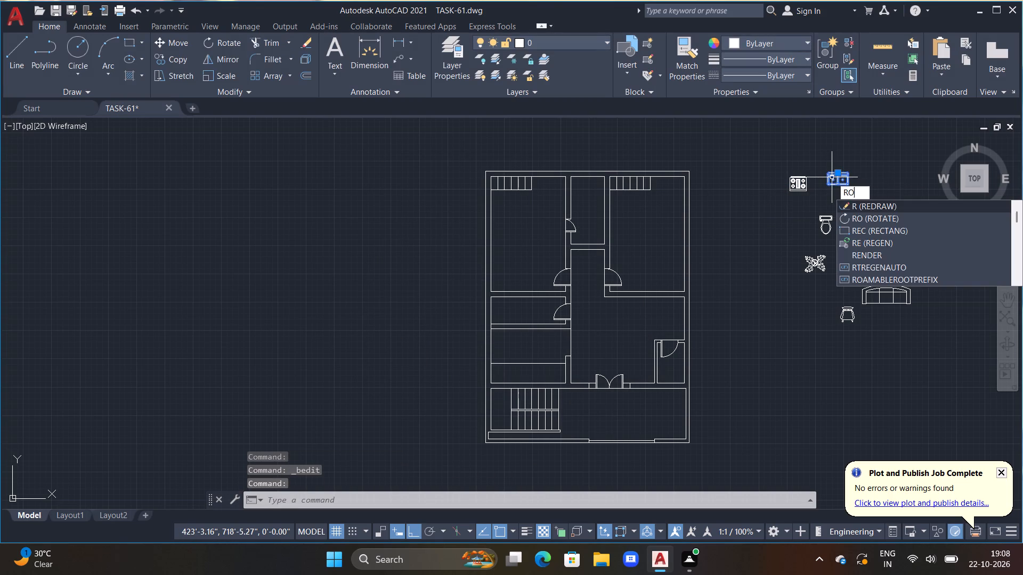
left_click(832, 178)
left_click(777, 182)
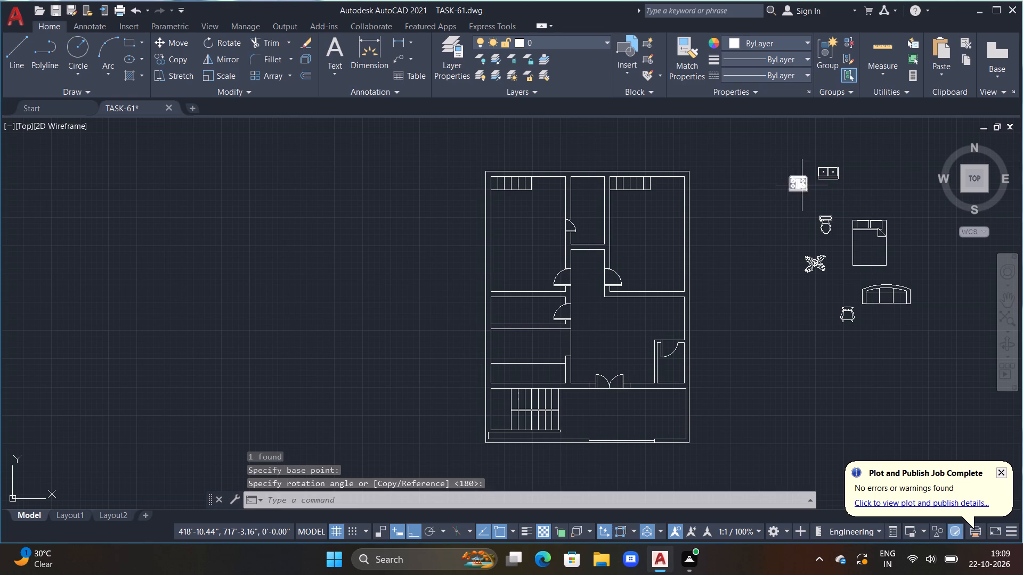
Move the range-oven block onto the counter above the staircase, near the counter's right end.
left_click(802, 185)
type("M")
key("space")
key("F8")
left_click_drag(802, 188, 729, 247)
scroll(509, 380, "up", 3)
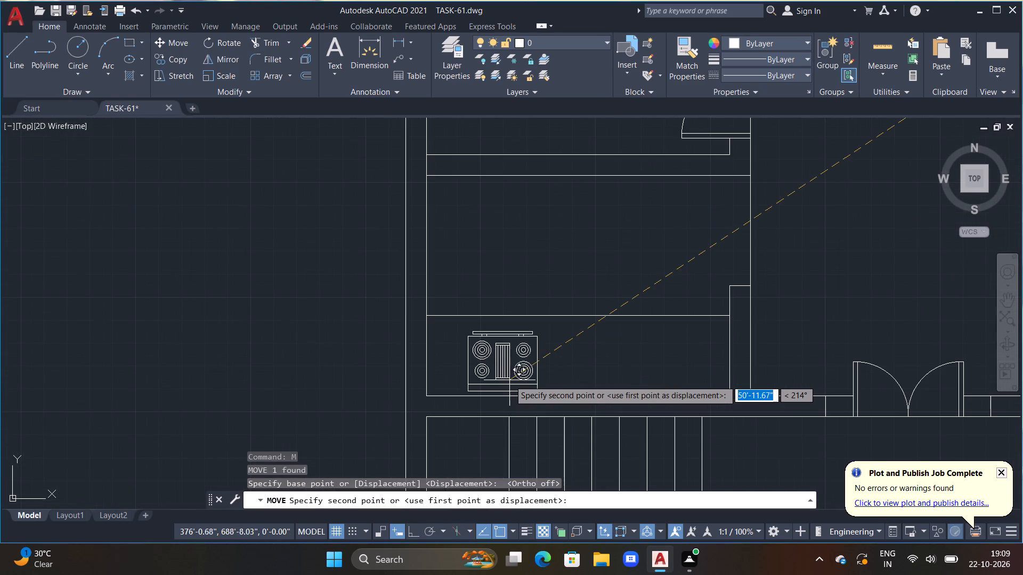
scroll(509, 380, "up", 1)
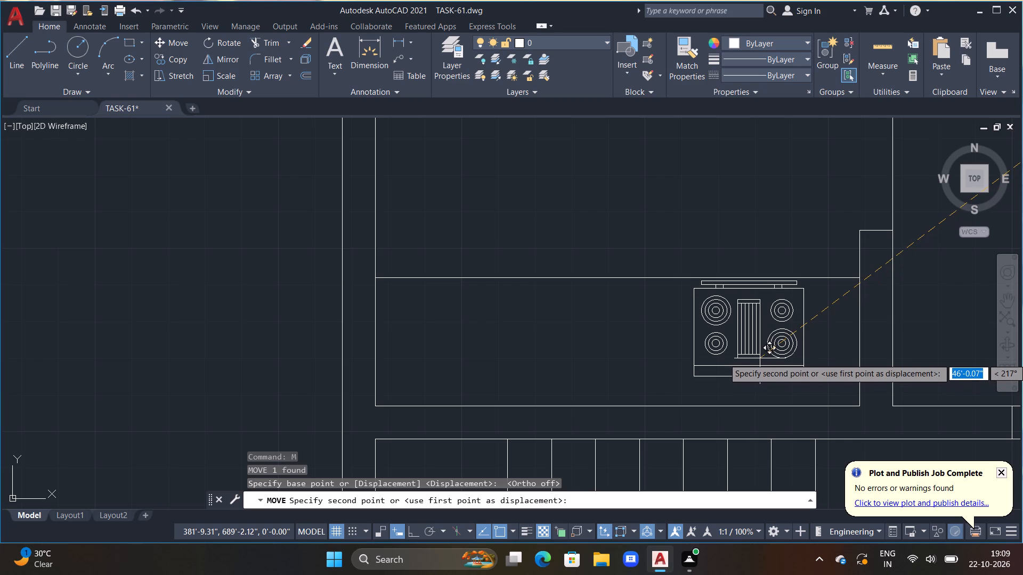
left_click(760, 358)
key("Escape")
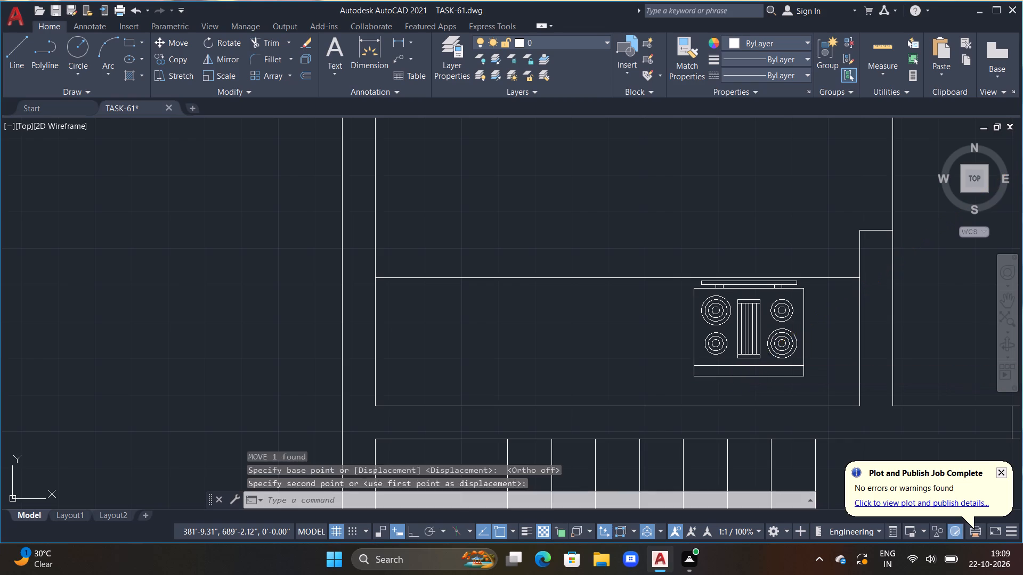
Move the double sink block onto the same counter, near its left end.
scroll(759, 359, "down", 3)
middle_click_drag(752, 355, 553, 354)
scroll(546, 355, "down", 1)
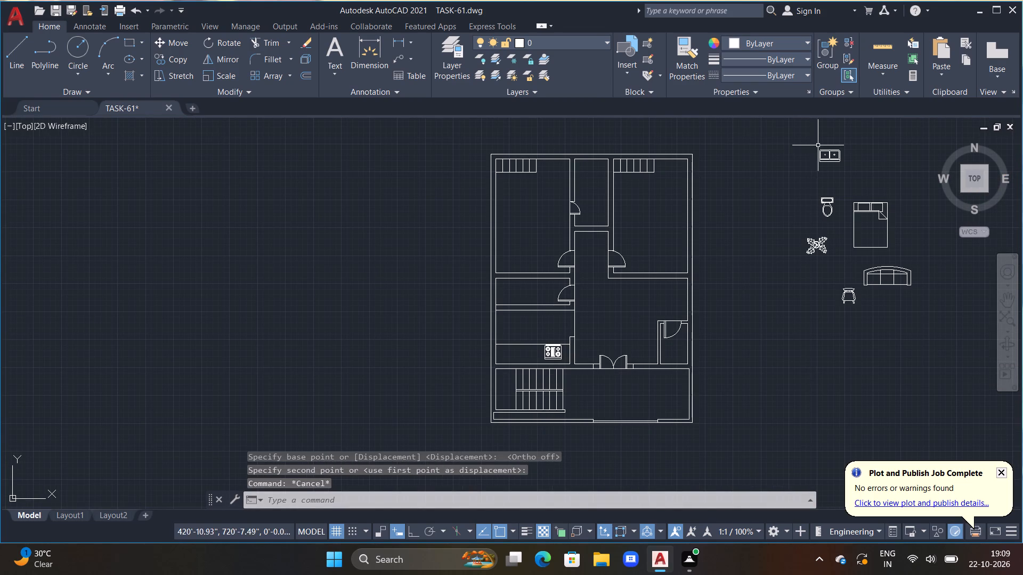
left_click(822, 159)
type("M")
key("space")
left_click_drag(821, 167, 760, 216)
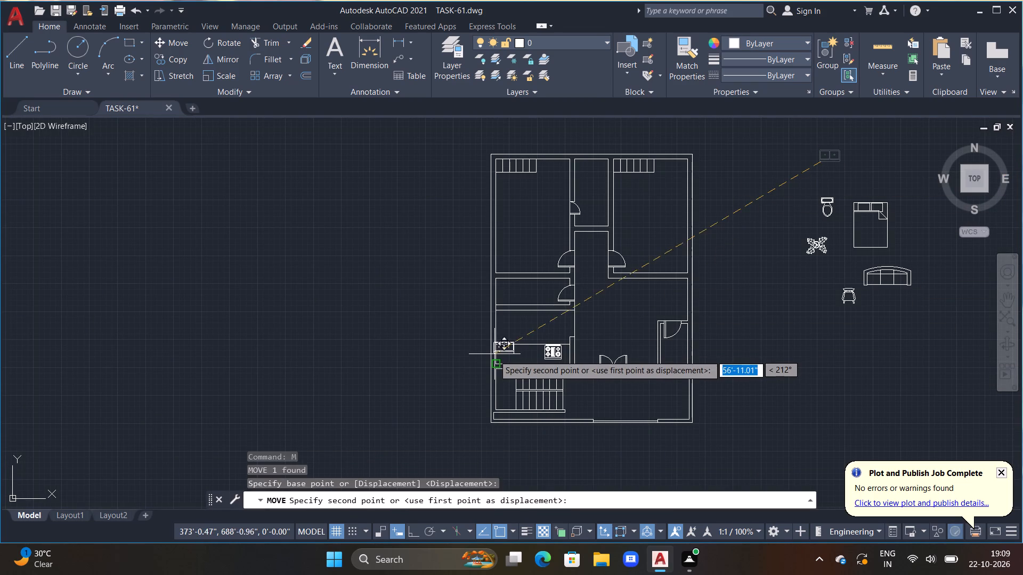
scroll(521, 358, "up", 3)
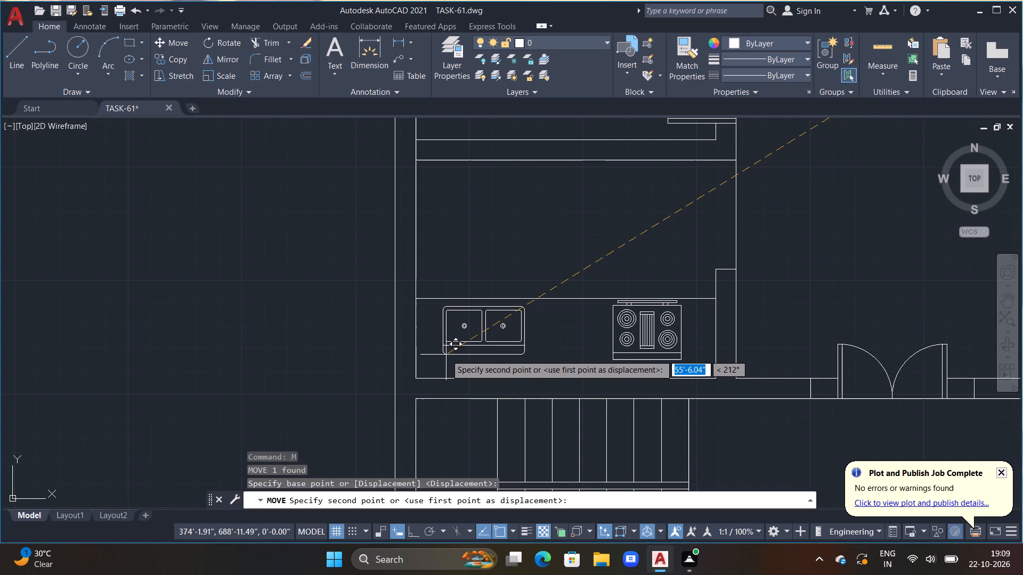
left_click(446, 354)
key("Escape")
Copy the plant block twice into the front area beside the staircase, one above the other near the right wall.
scroll(446, 354, "down", 3)
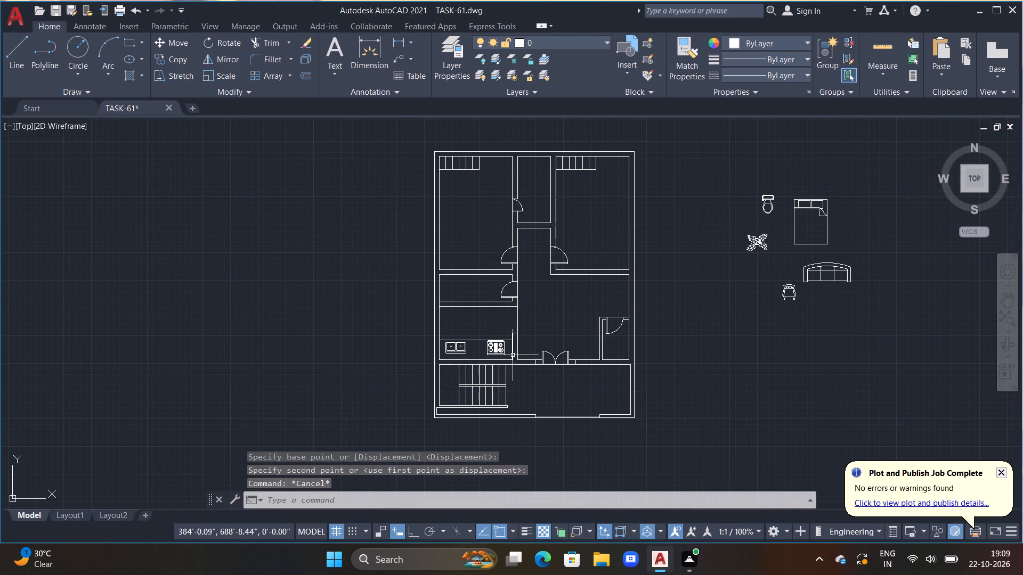
middle_click_drag(536, 390, 503, 365)
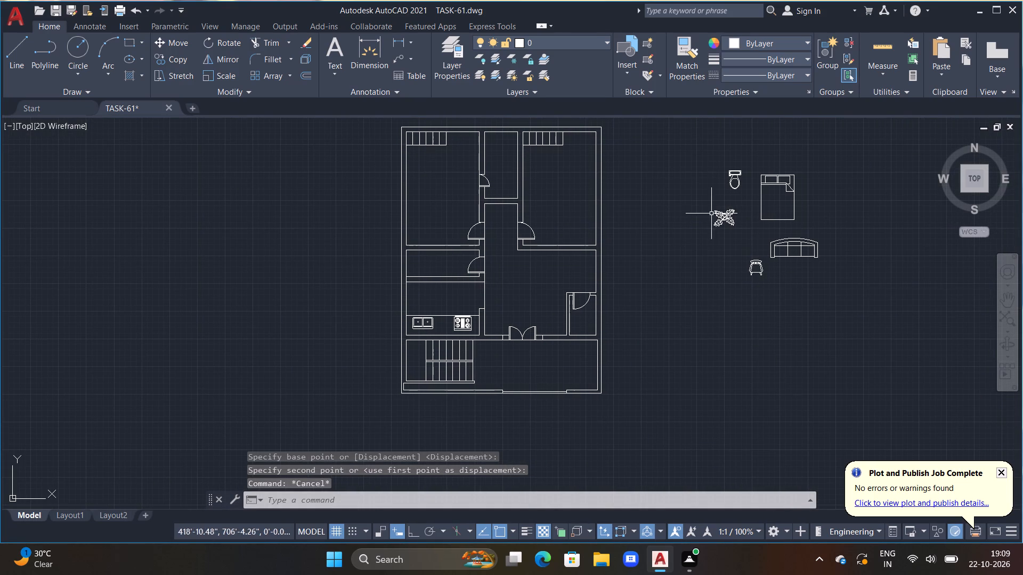
left_click(722, 224)
key("c")
type("O")
key("space")
left_click_drag(722, 224, 694, 262)
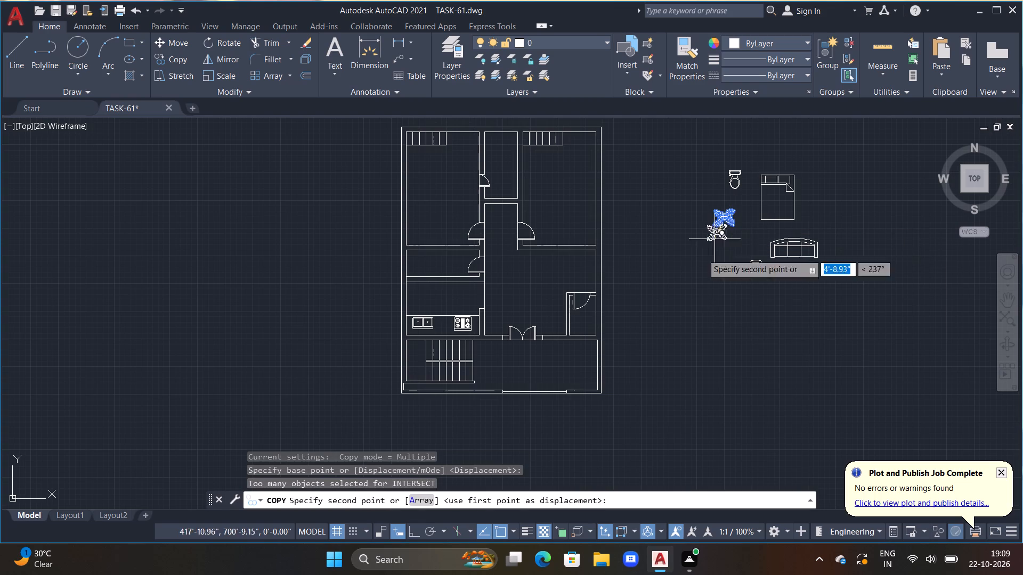
left_click_drag(694, 262, 692, 265)
scroll(575, 372, "up", 2)
left_click(580, 341)
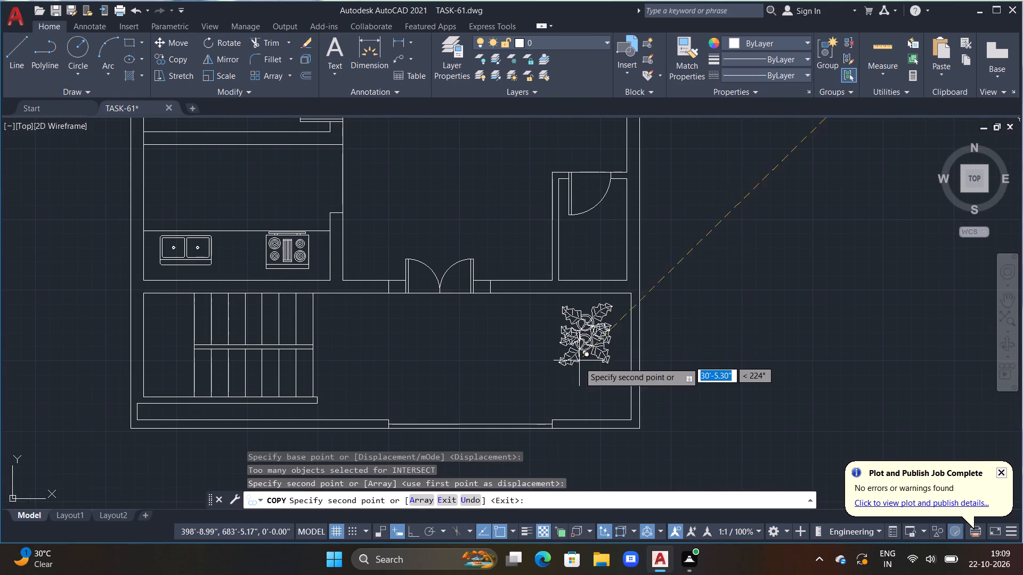
left_click(580, 400)
key("Escape")
scroll(574, 334, "down", 2)
middle_click_drag(554, 289, 554, 290)
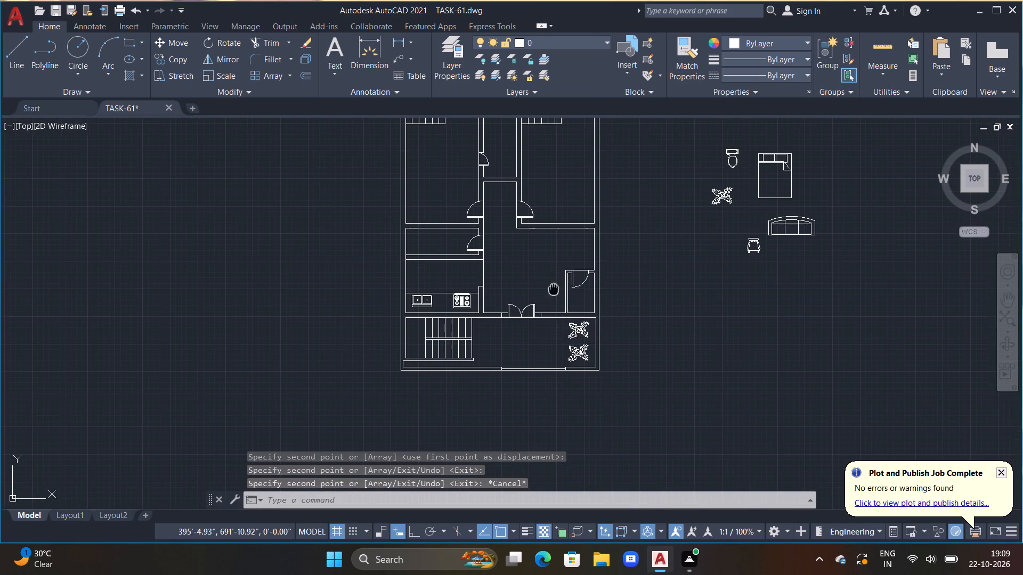
Rotate the queen bed block beside the plan by 90° counterclockwise so its pillows face left.
middle_click_drag(554, 290, 560, 360)
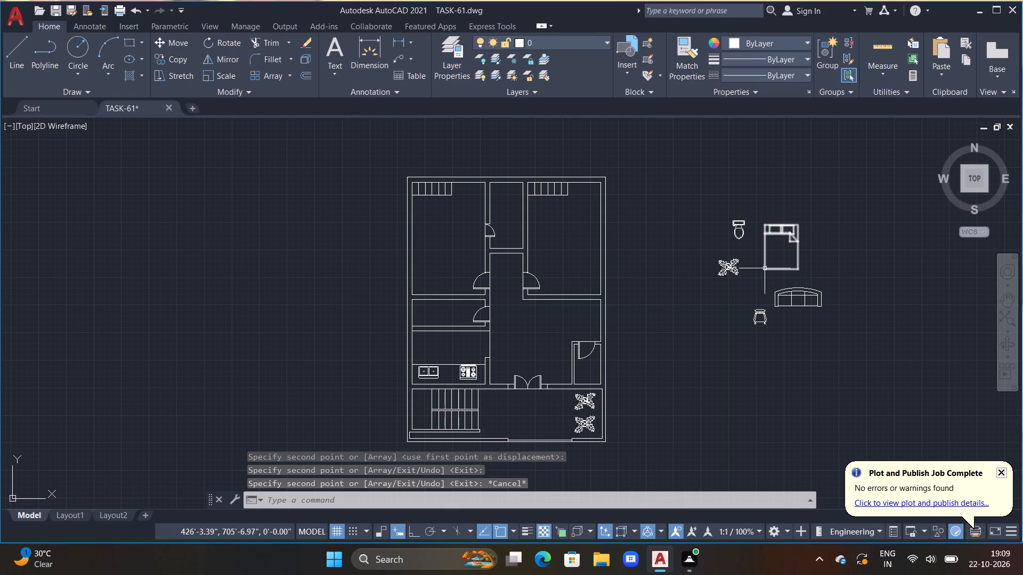
left_click(765, 268)
type("RO")
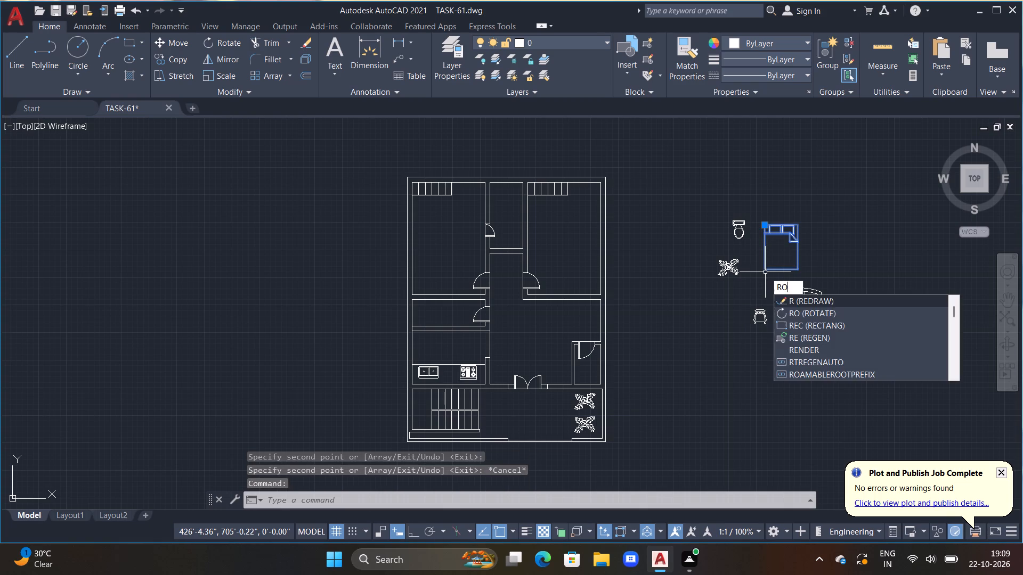
key("space")
key("F8")
left_click_drag(765, 272, 770, 276)
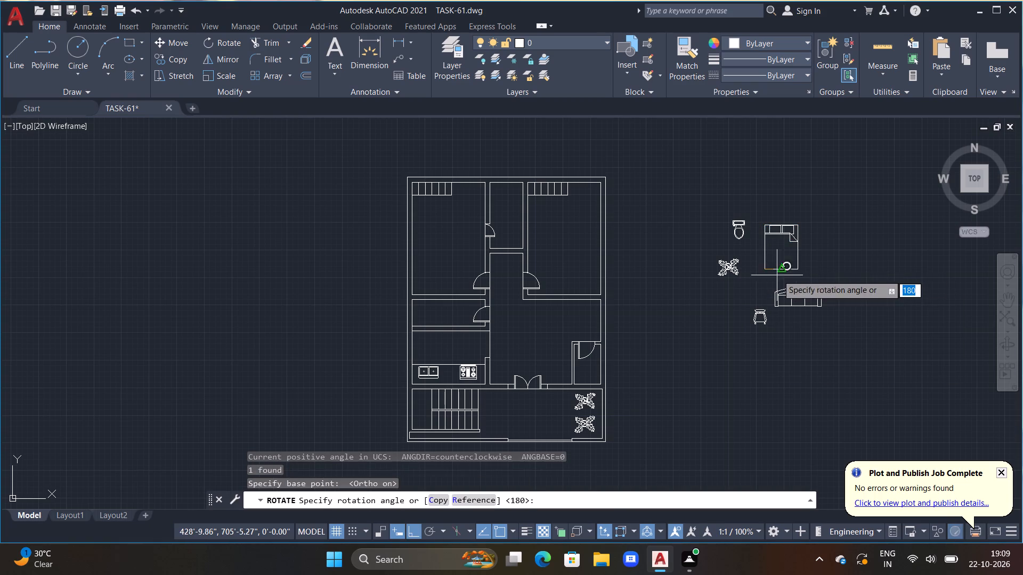
left_click(804, 212)
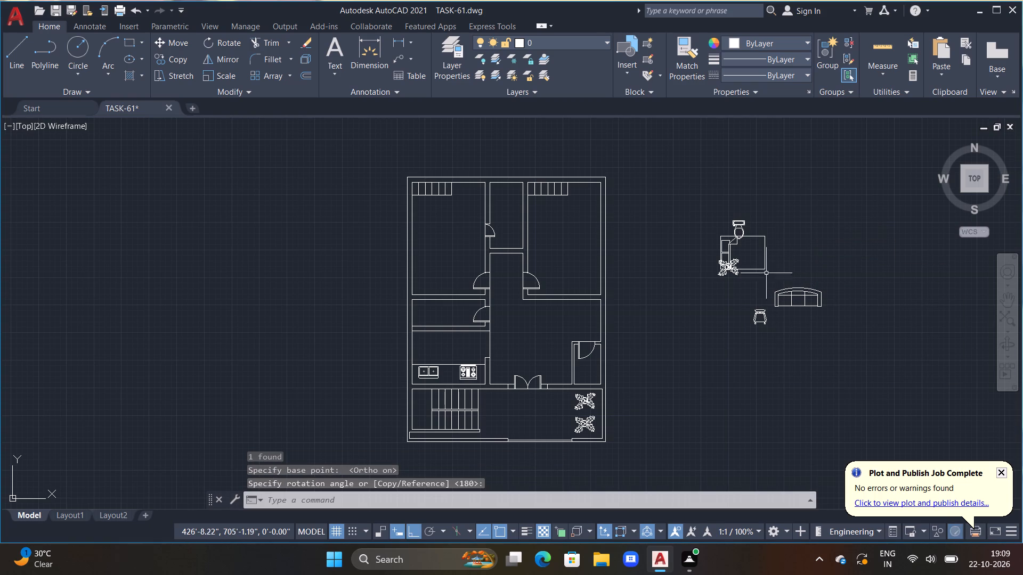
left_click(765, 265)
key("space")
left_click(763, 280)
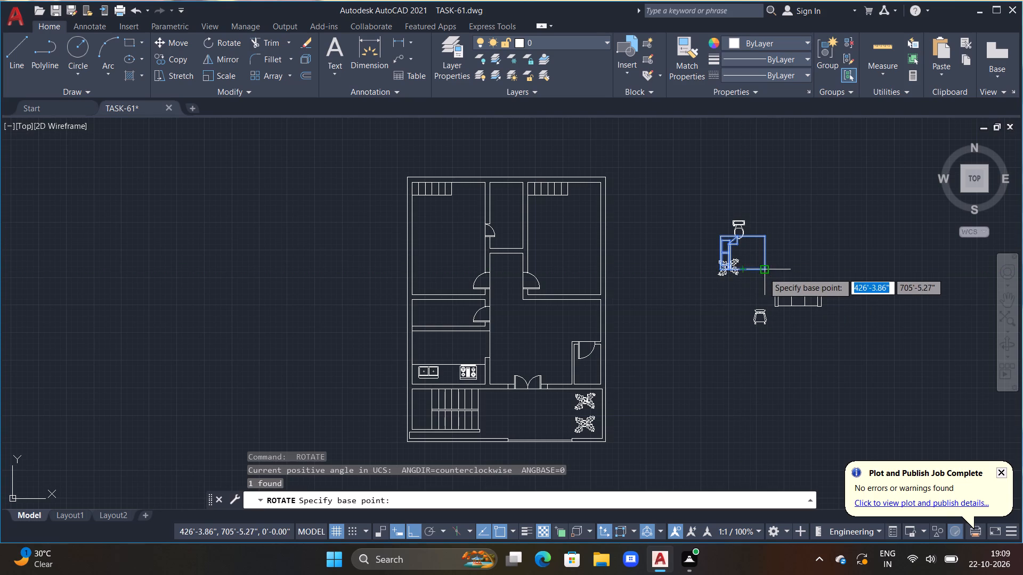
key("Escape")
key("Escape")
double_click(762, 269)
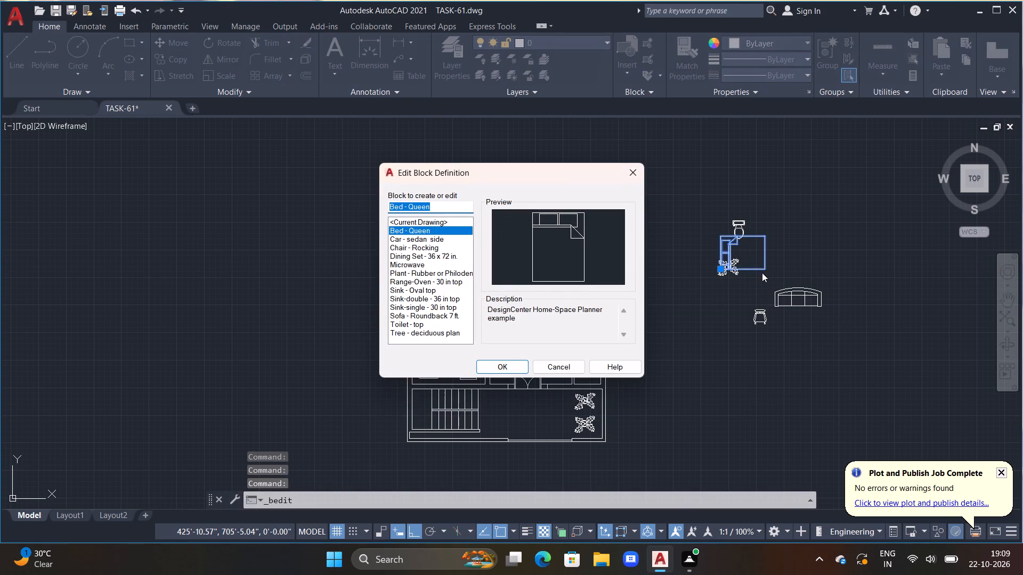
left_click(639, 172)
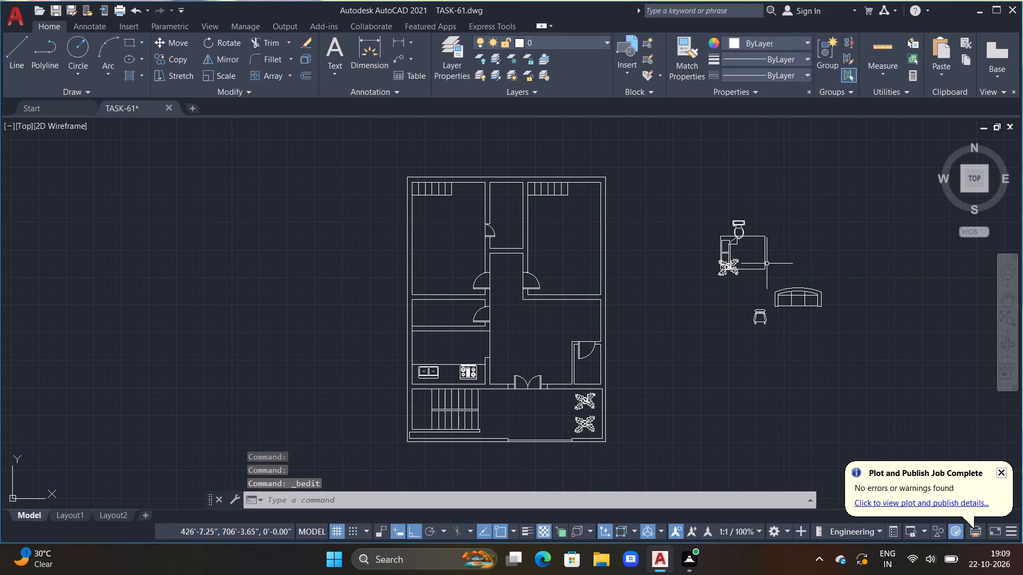
Copy the queen bed block into both upper bedrooms, with each headboard near the left wall and the two beds aligned horizontally.
left_click(766, 264)
key("c")
type("O")
key("space")
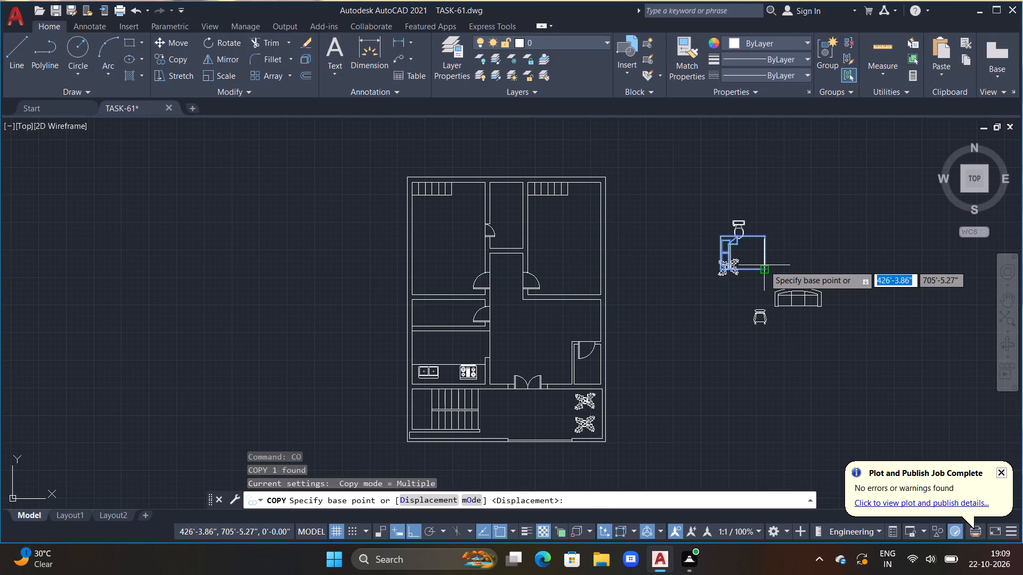
left_click_drag(764, 265, 582, 281)
type("M")
key("space")
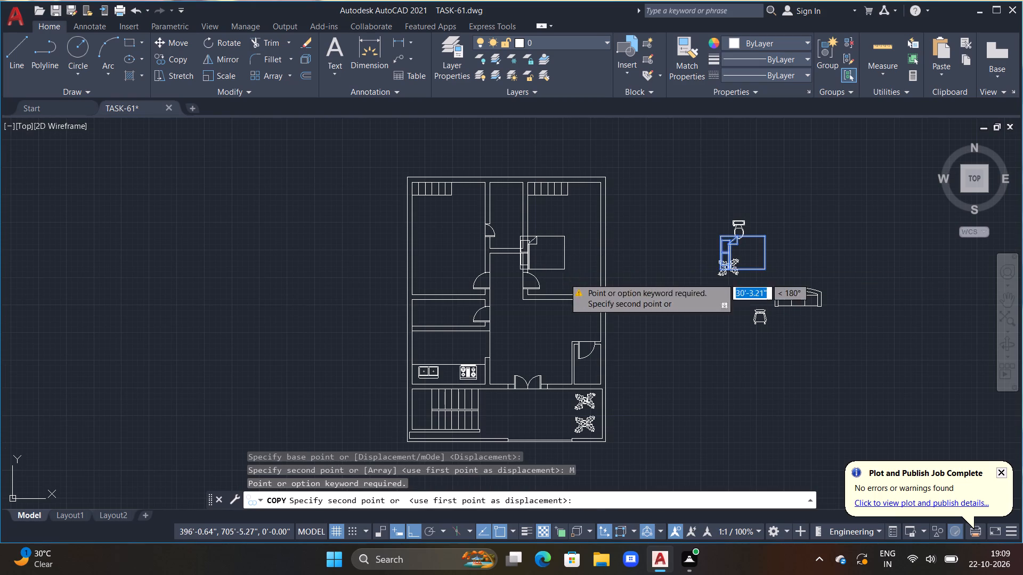
key("F8")
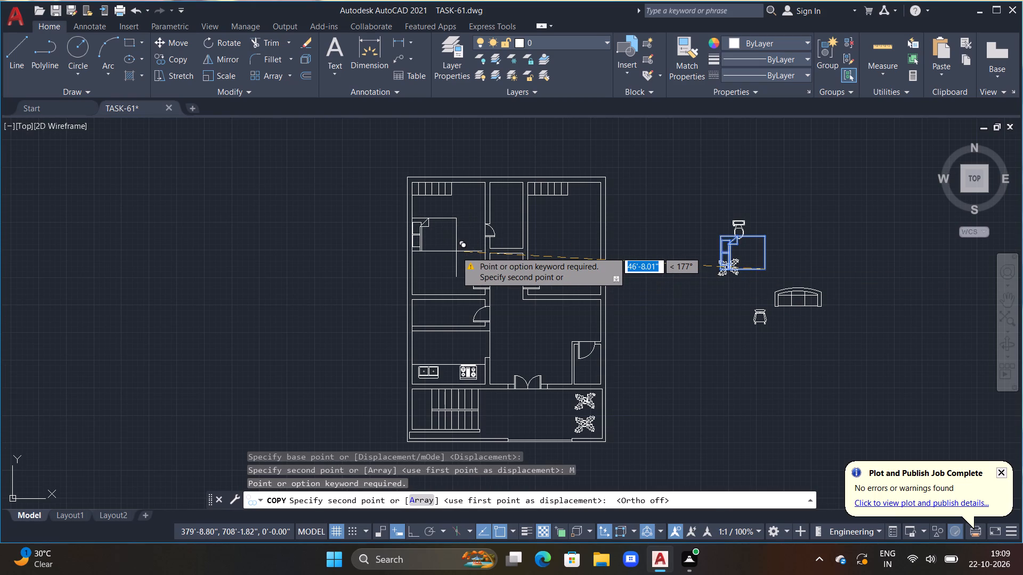
key("F8")
scroll(458, 250, "up", 2)
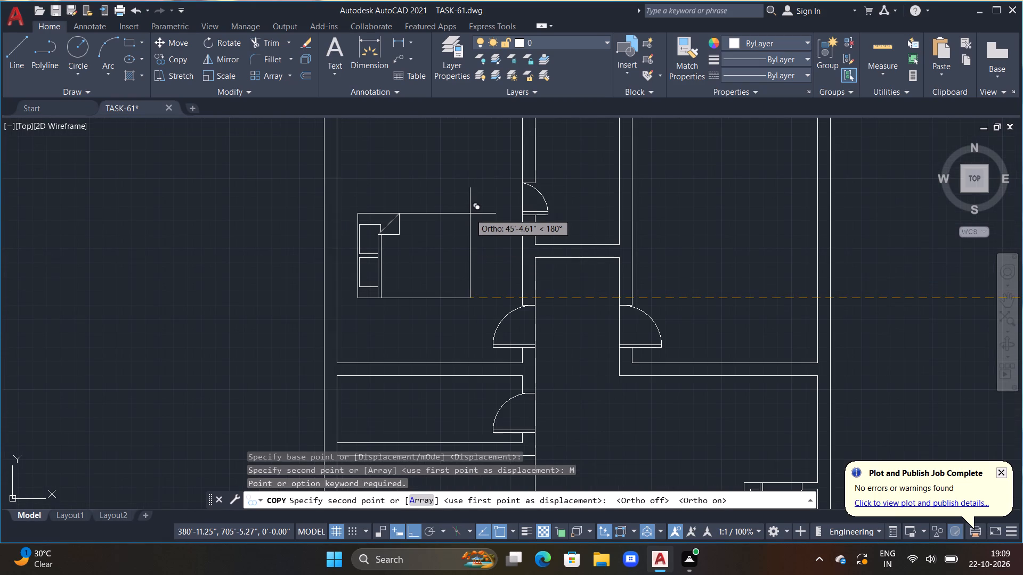
key("F8")
middle_click_drag(480, 247, 516, 330)
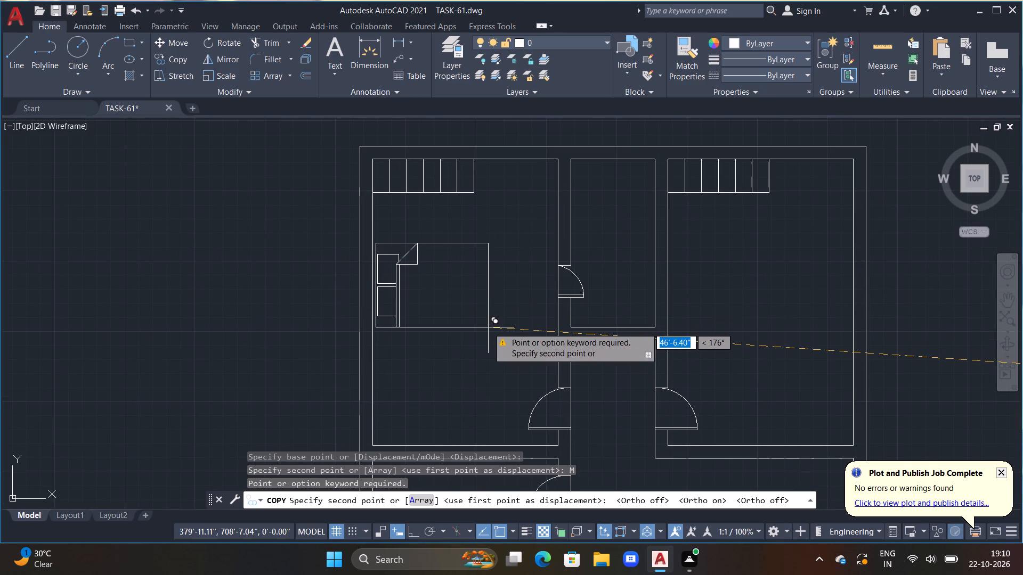
left_click(488, 327)
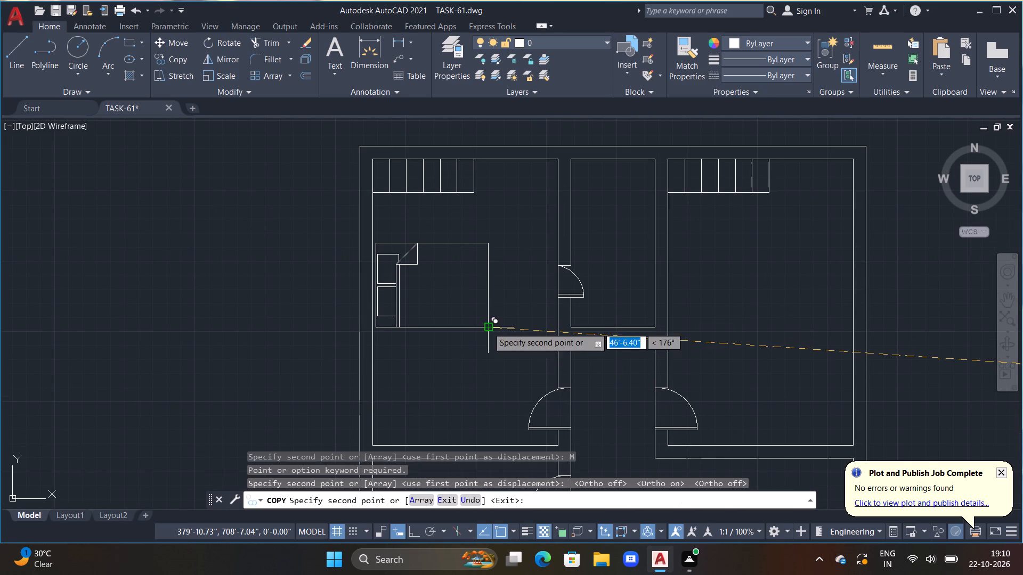
left_click(783, 333)
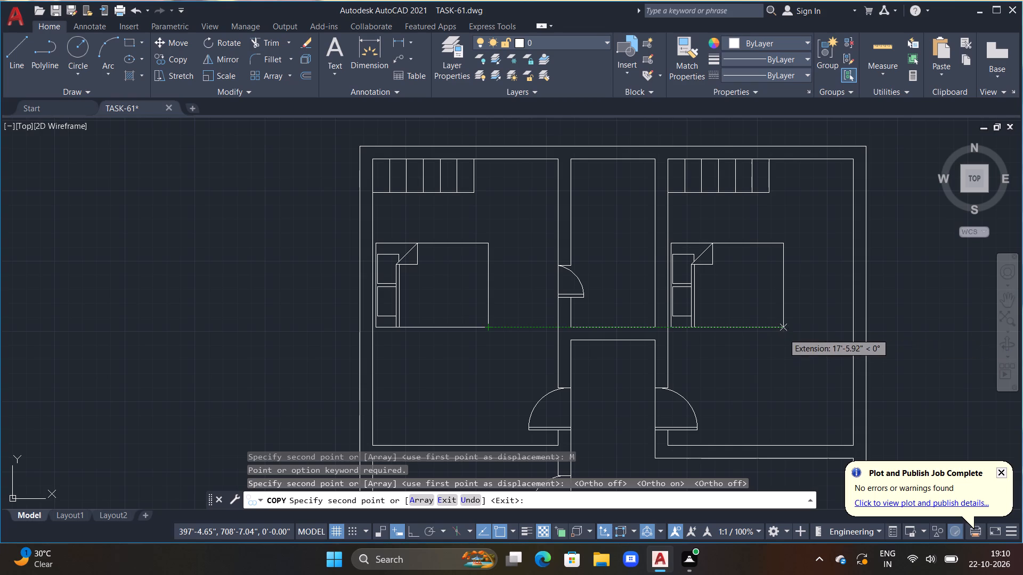
key("Escape")
Copy the plant block into both upper bedrooms, just below each bed near the left wall.
scroll(783, 373, "down", 3)
middle_click_drag(792, 405, 642, 326)
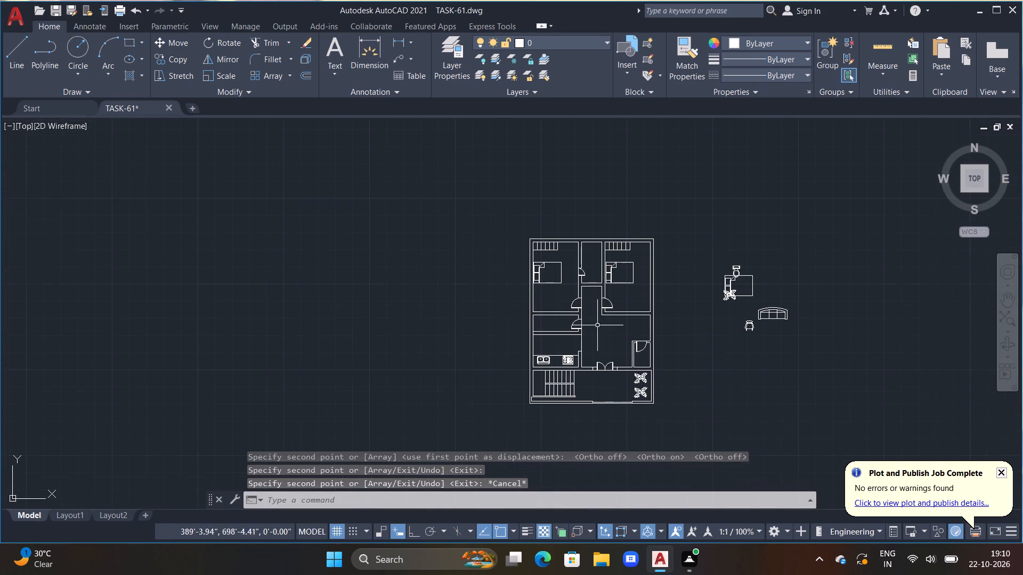
key("Escape")
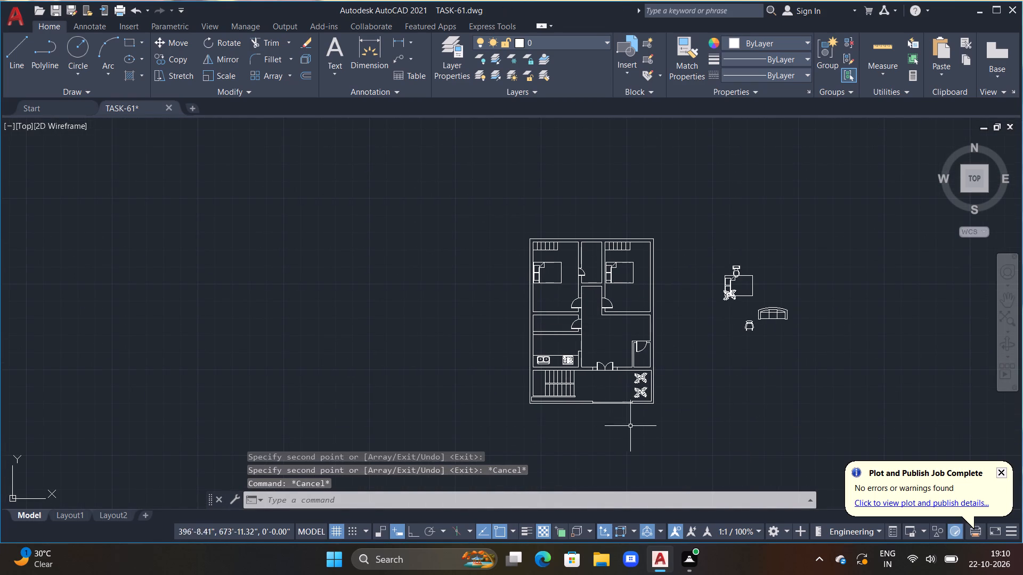
scroll(672, 348, "up", 2)
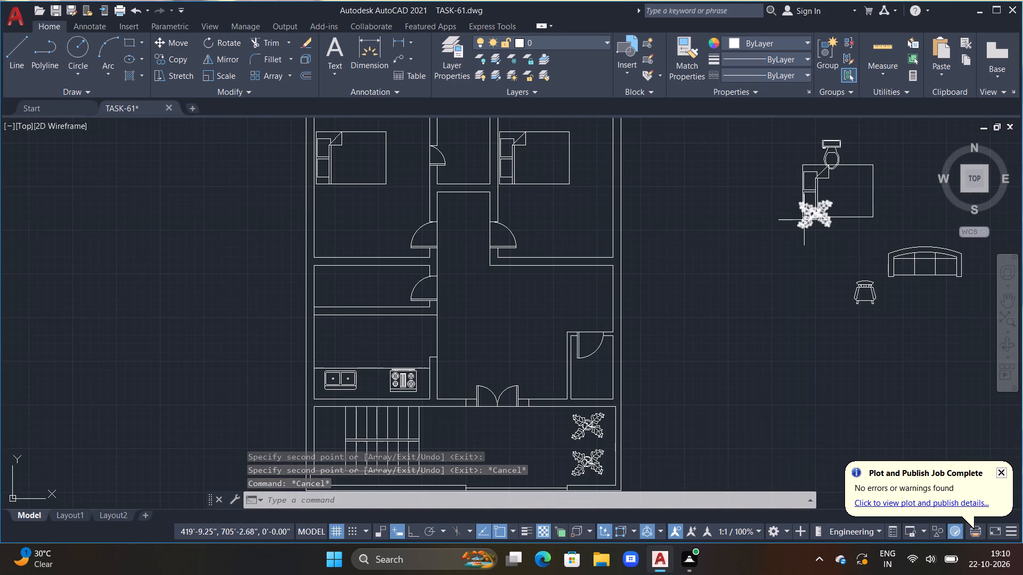
left_click(806, 223)
key("c")
type("O")
key("space")
left_click_drag(806, 224, 789, 232)
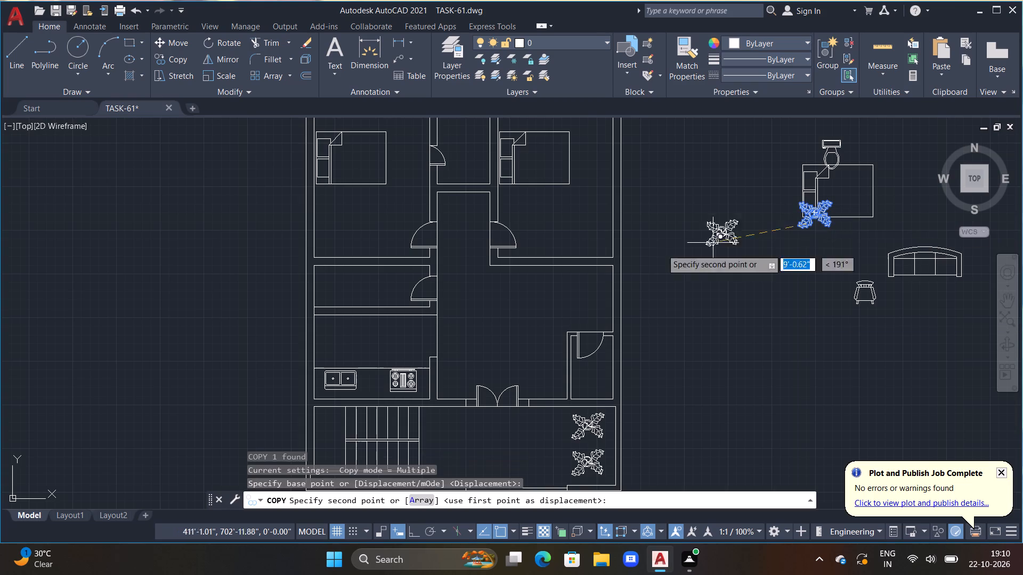
scroll(330, 216, "up", 1)
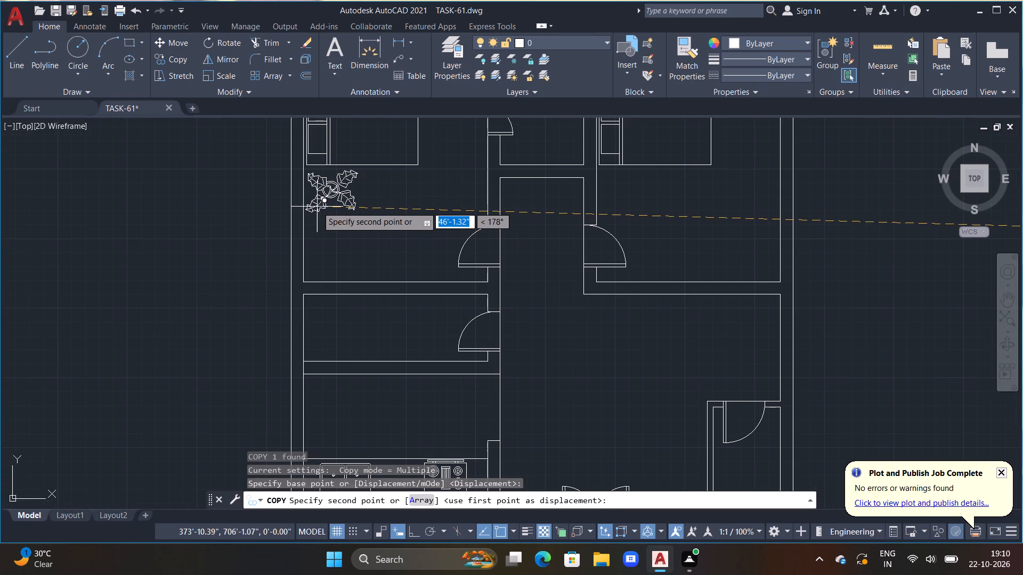
left_click(317, 206)
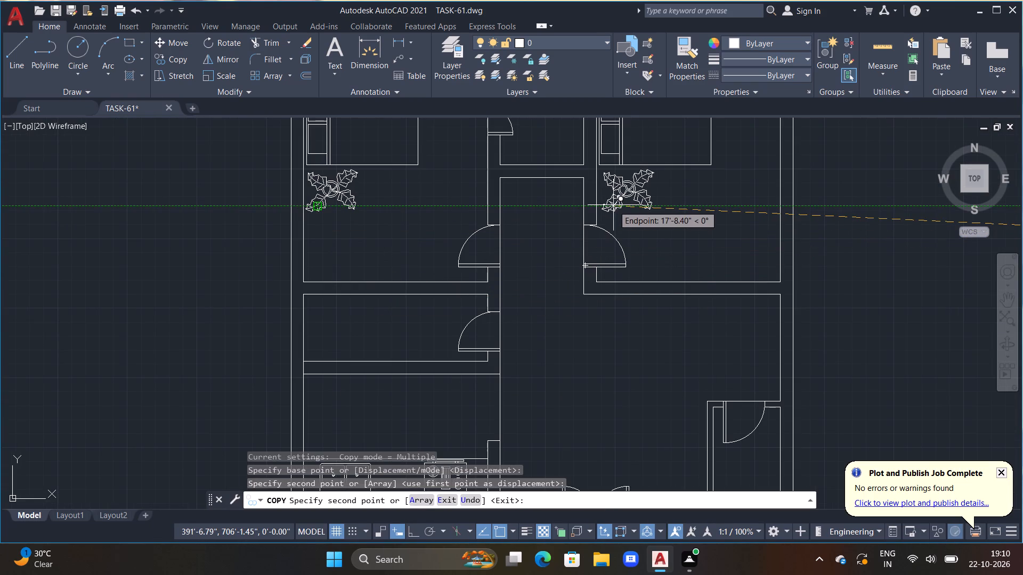
double_click(613, 205)
key("Escape")
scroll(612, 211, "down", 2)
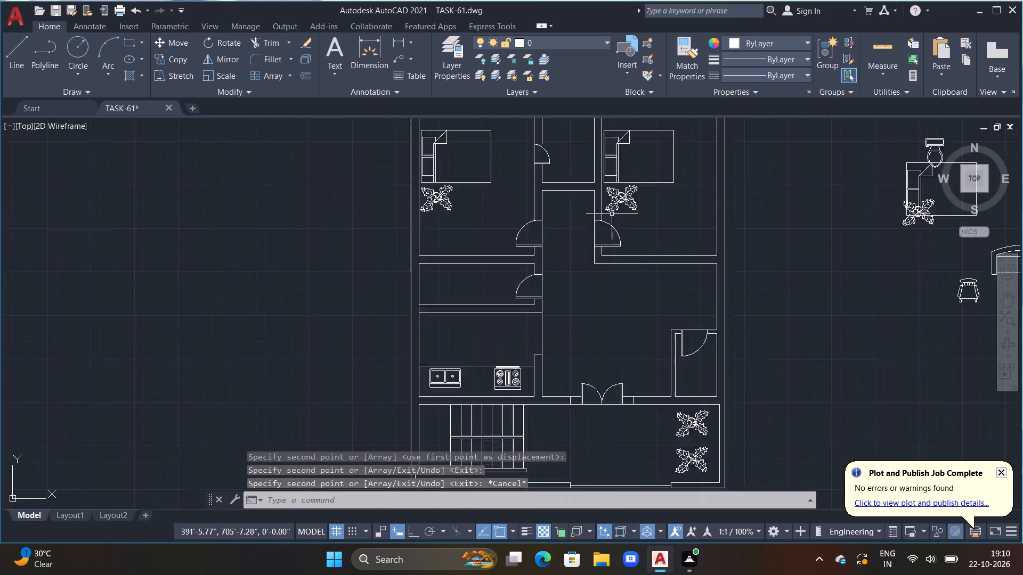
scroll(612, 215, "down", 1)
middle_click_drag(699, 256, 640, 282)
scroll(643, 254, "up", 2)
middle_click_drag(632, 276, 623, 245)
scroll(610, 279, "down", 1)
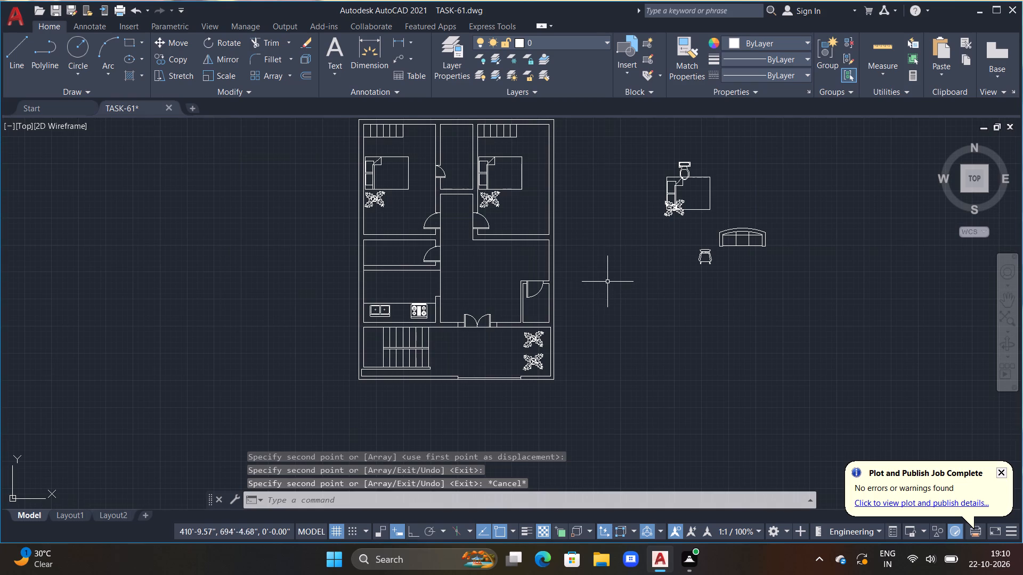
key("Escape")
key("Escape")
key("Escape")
Move the toilet block beside the plan upward, clear of the bed block it overlaps.
middle_click_drag(621, 356, 660, 422)
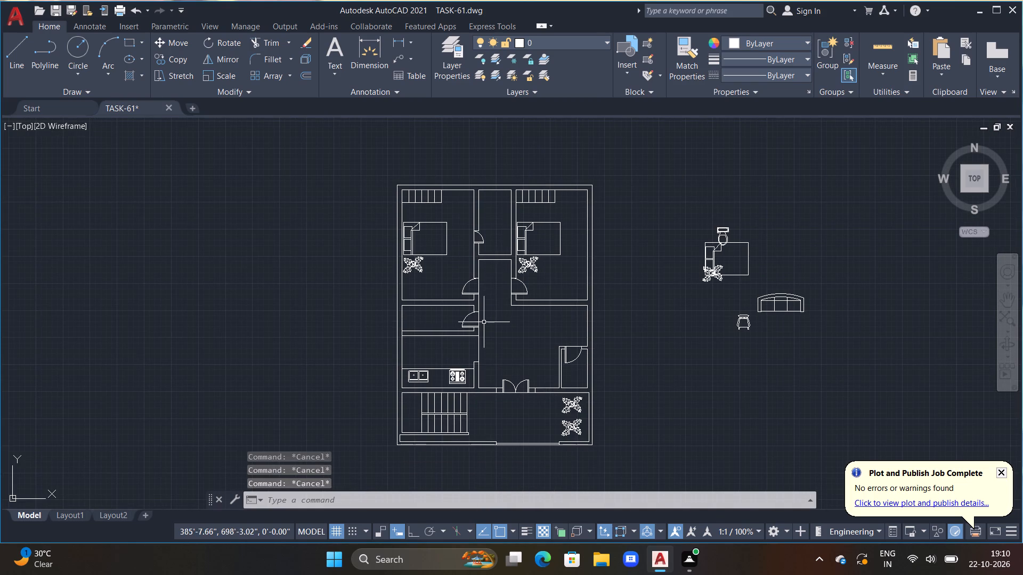
middle_click_drag(484, 322, 518, 367)
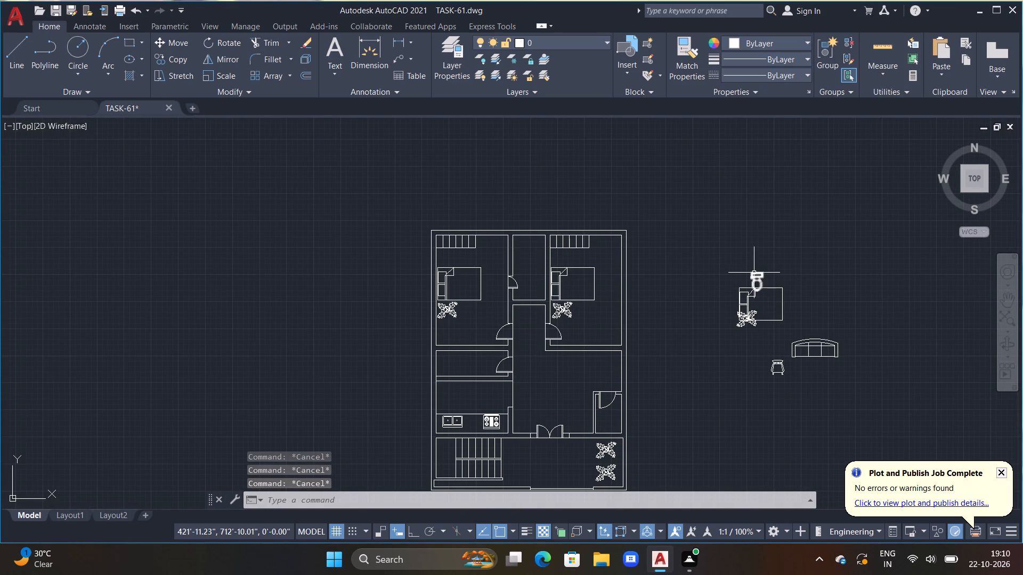
left_click(755, 277)
type("M")
key("space")
left_click_drag(755, 278, 751, 272)
double_click(741, 254)
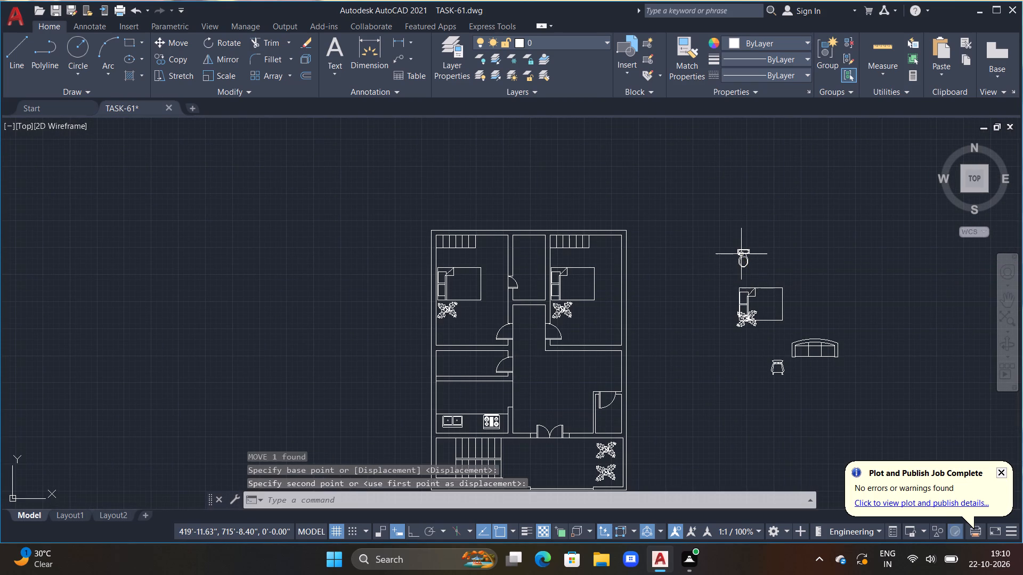
key("Escape")
Rotate the toilet block beside the plan by 90° counterclockwise so its tank faces left.
left_click(743, 253)
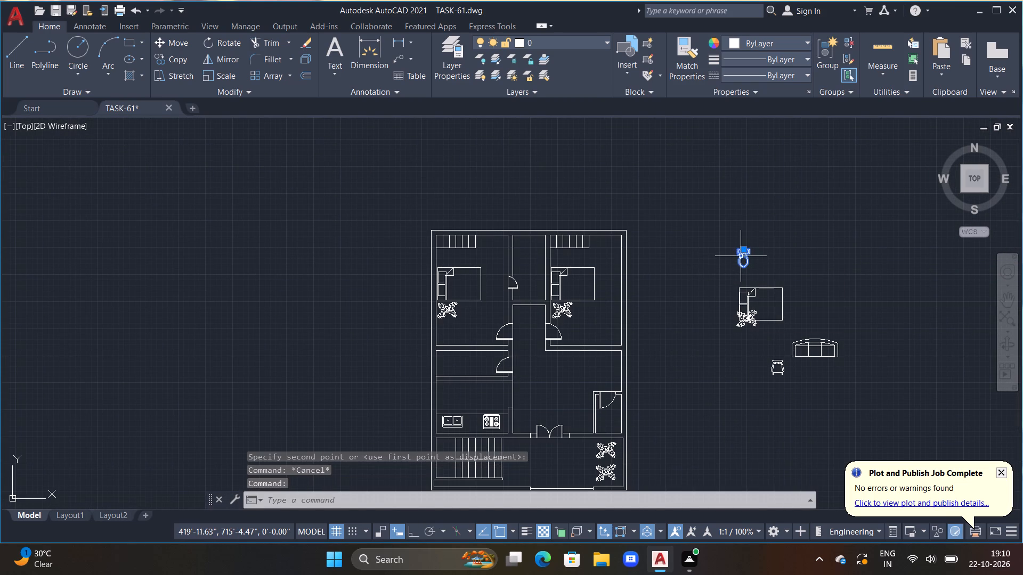
key("F8")
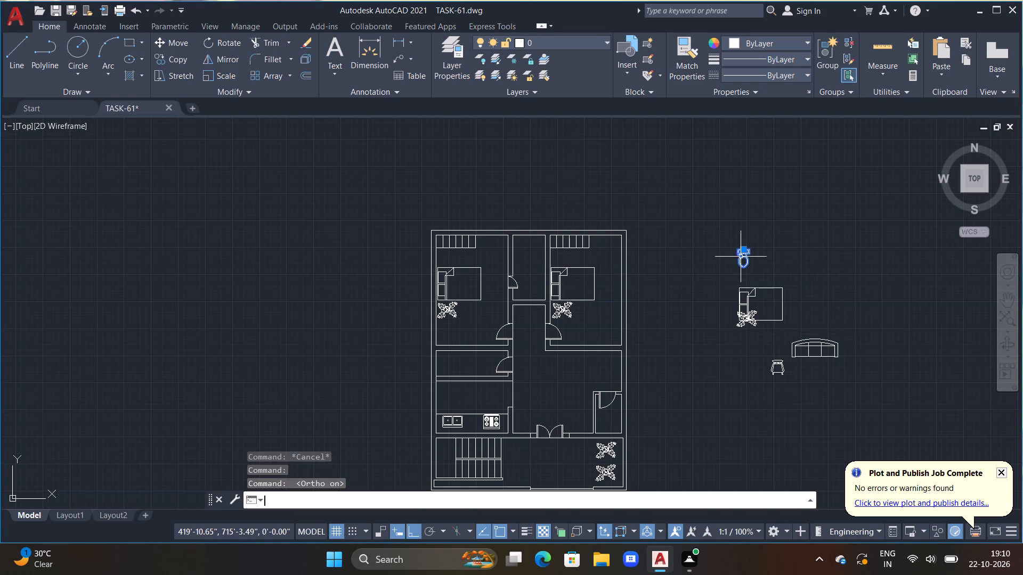
type("RO")
key("space")
left_click(741, 257)
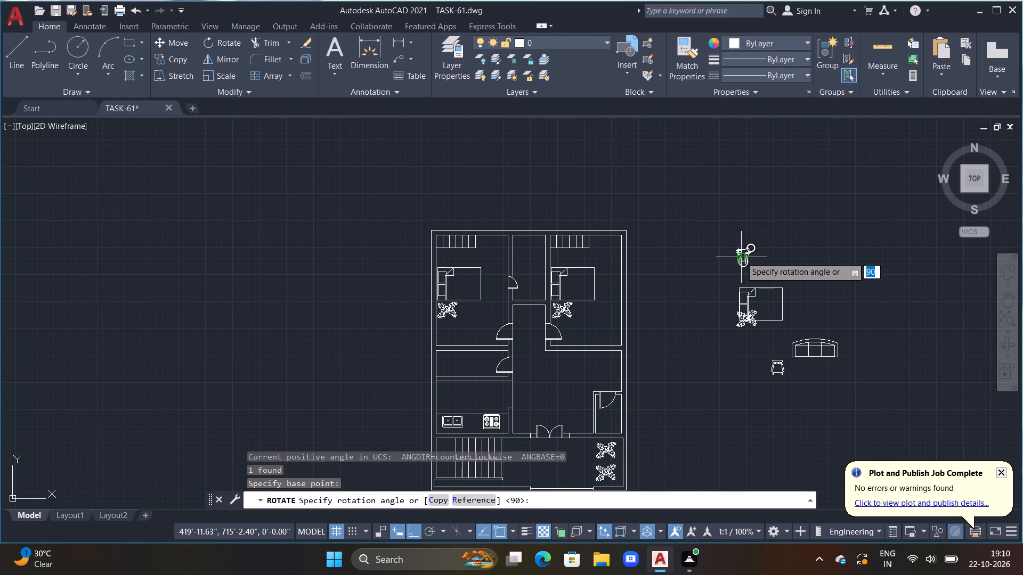
left_click(754, 224)
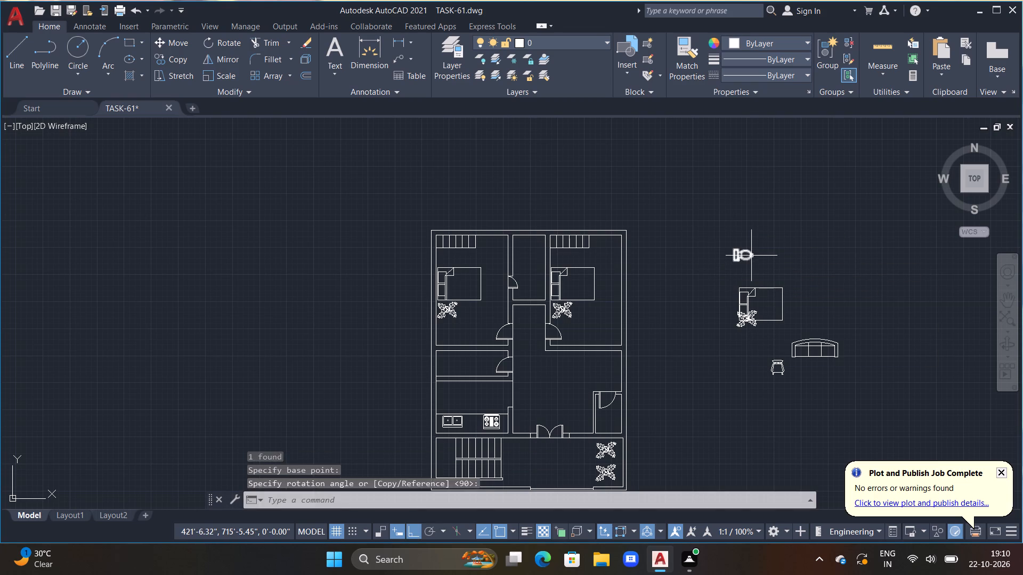
Copy the toilet block into the narrow room between the two bedrooms, with its tank against the left wall above the door.
left_click(751, 256)
key("c")
type("O")
key("space")
left_click_drag(751, 256, 732, 264)
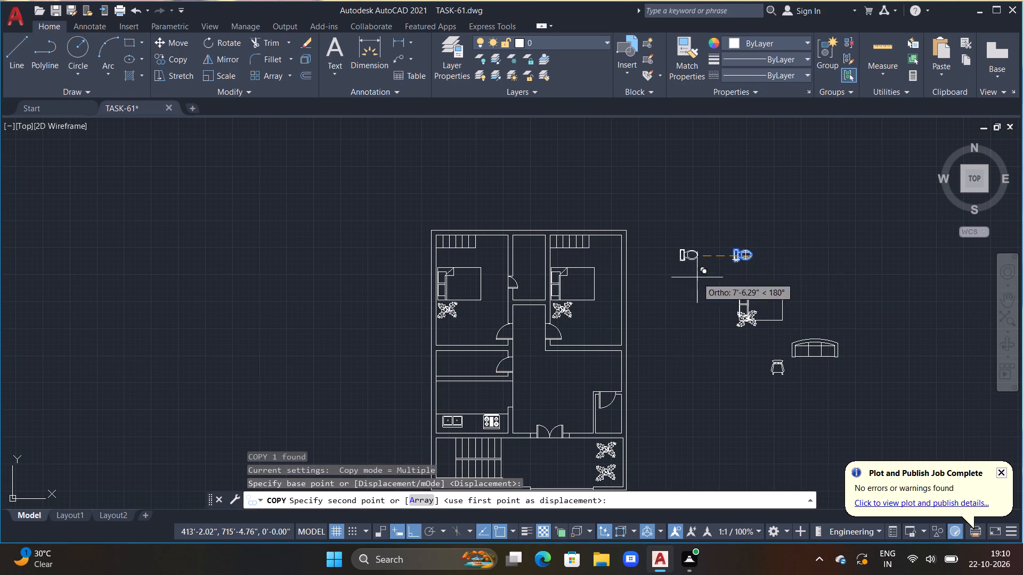
scroll(536, 285, "up", 2)
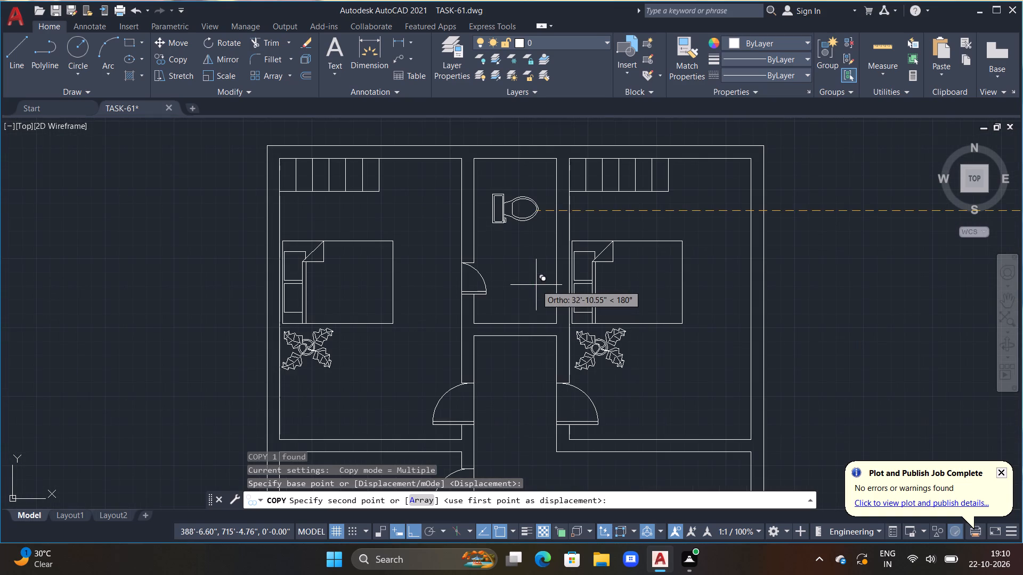
scroll(538, 290, "up", 1)
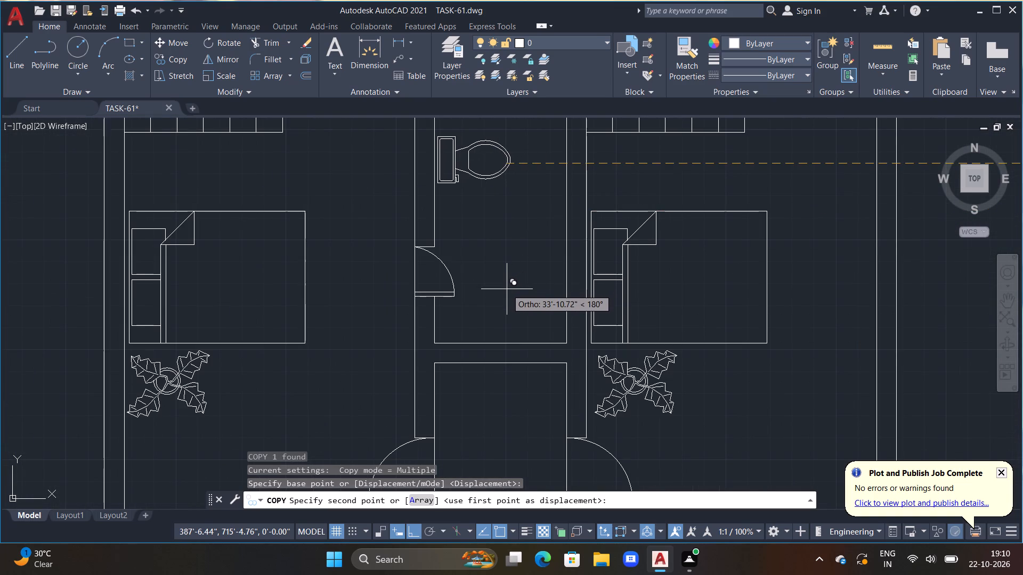
left_click(507, 289)
Copy the toilet block into the small room below the left bedroom, with its tank against the left wall.
key("F8")
scroll(494, 344, "down", 2)
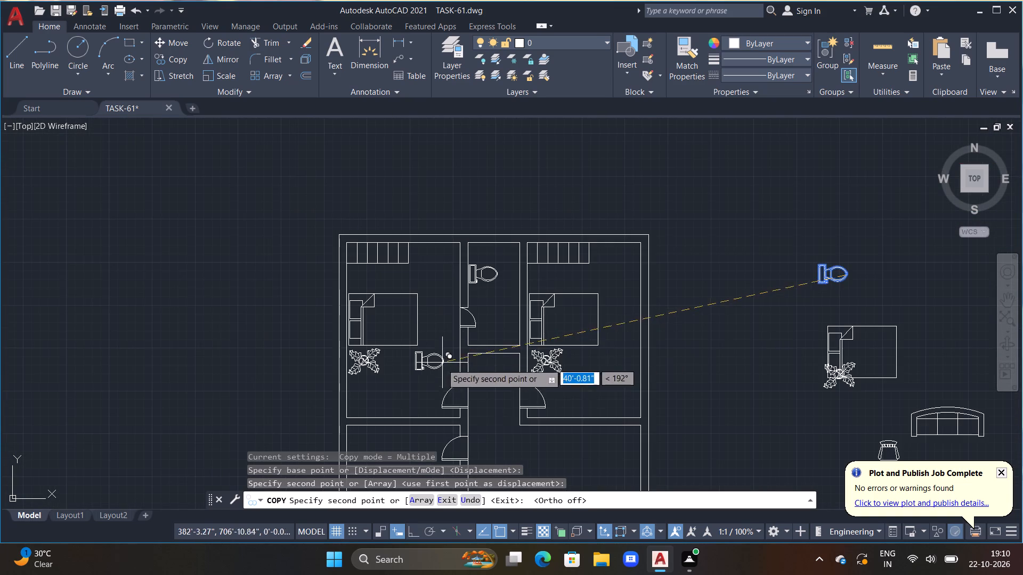
middle_click_drag(432, 389, 467, 306)
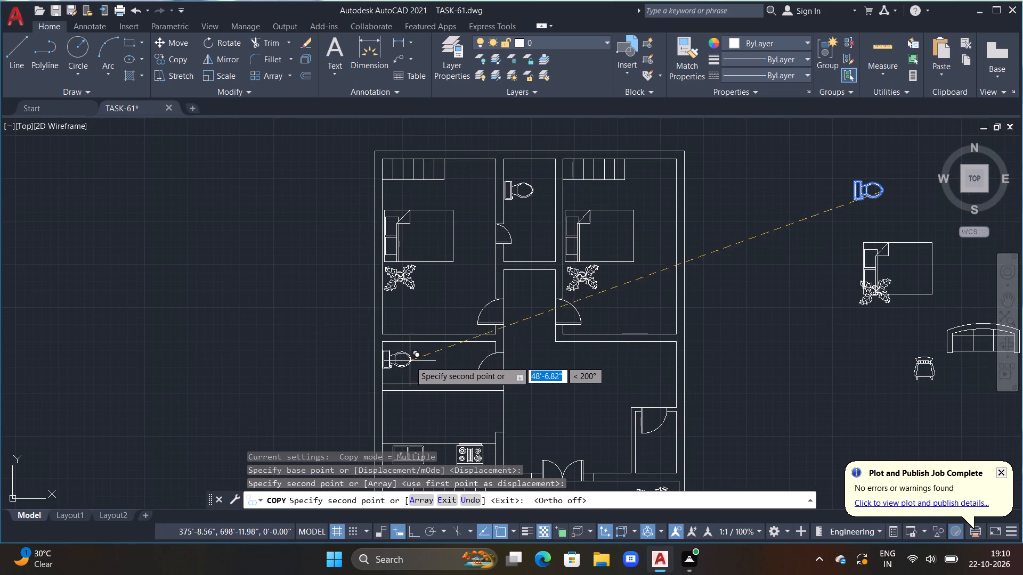
scroll(412, 364, "up", 2)
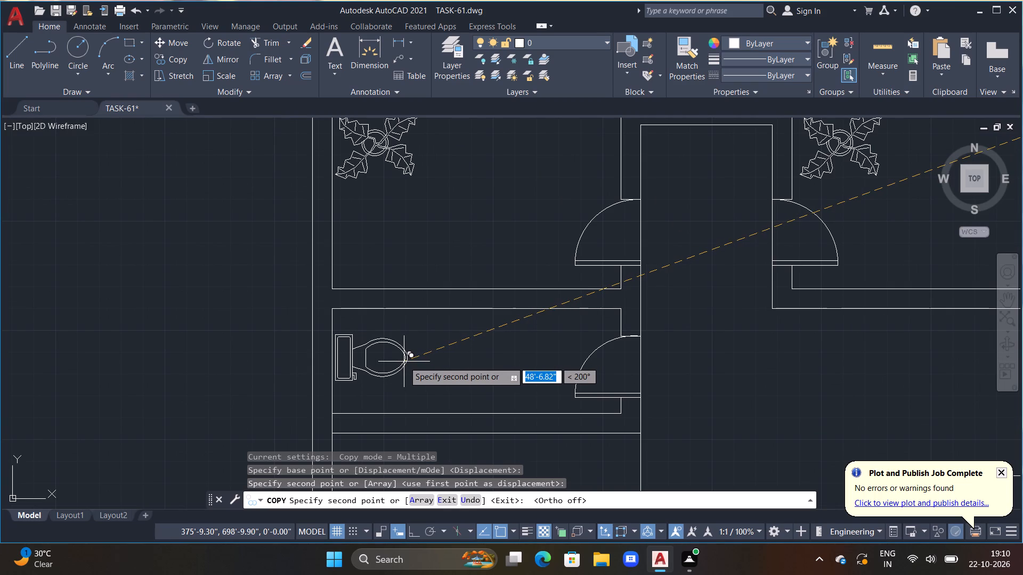
left_click(404, 362)
key("Escape")
scroll(405, 364, "down", 4)
middle_click_drag(568, 348, 573, 286)
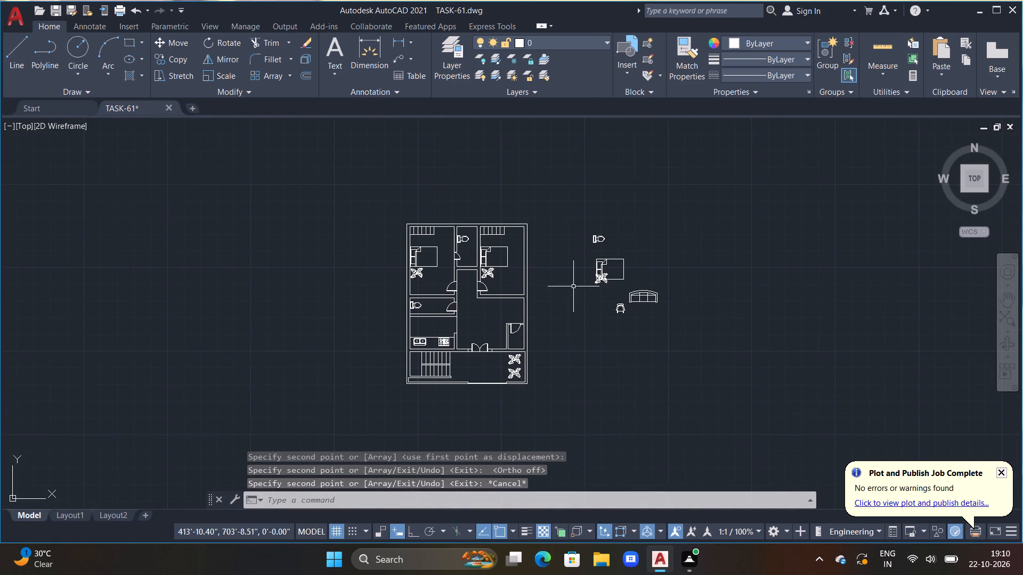
Move the bed block beside the plan up and to the right, clear of the plant block it overlaps.
scroll(577, 284, "up", 2)
scroll(610, 286, "down", 1)
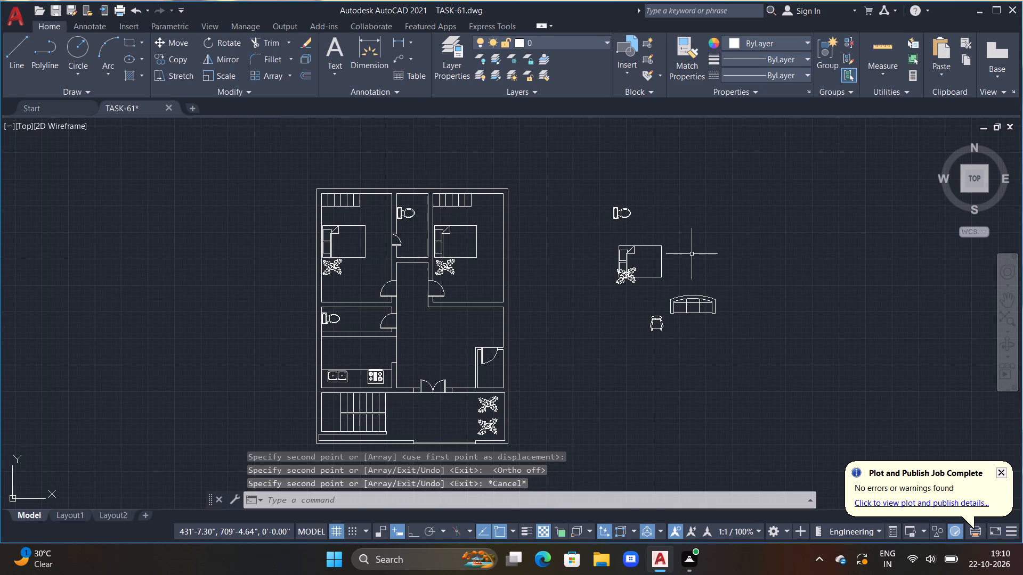
left_click(660, 276)
type("M")
key("space")
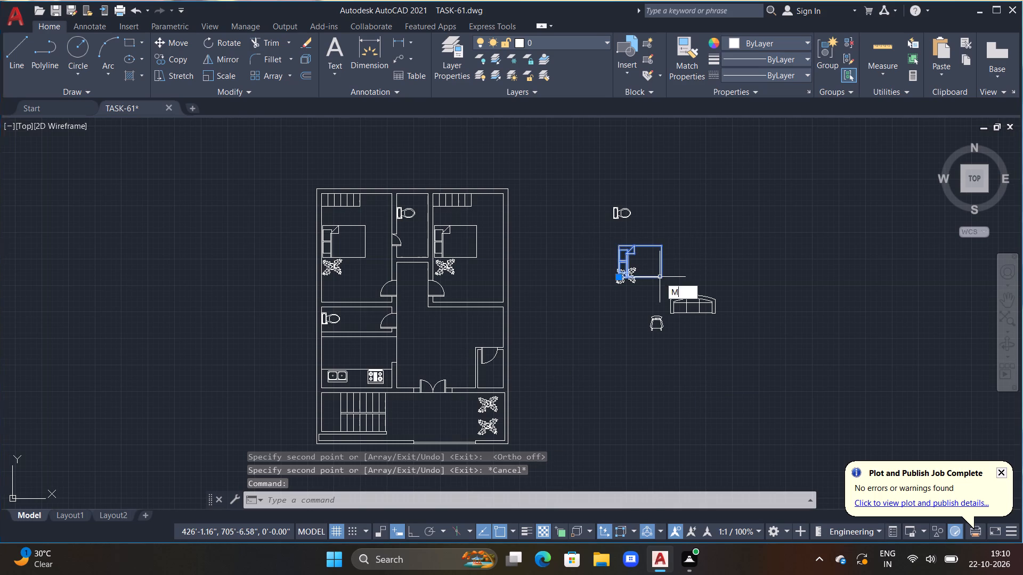
left_click_drag(660, 277, 669, 267)
left_click(680, 252)
key("Escape")
key("Escape")
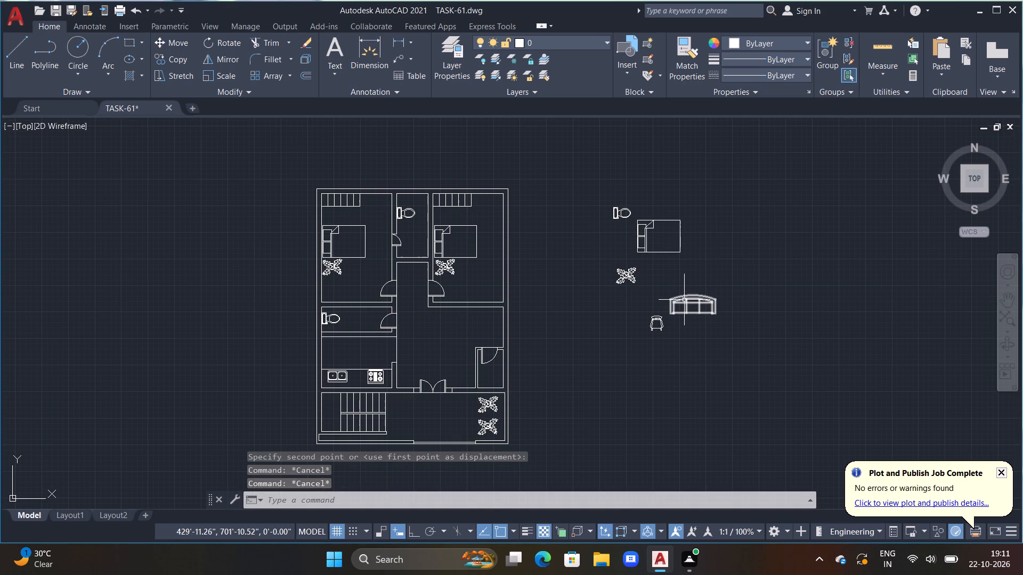
Copy the roundback sofa block into the living room, with its back near the wall below the right bedroom.
left_click(684, 300)
type("CO")
key("space")
left_click_drag(680, 305, 620, 322)
scroll(427, 323, "up", 2)
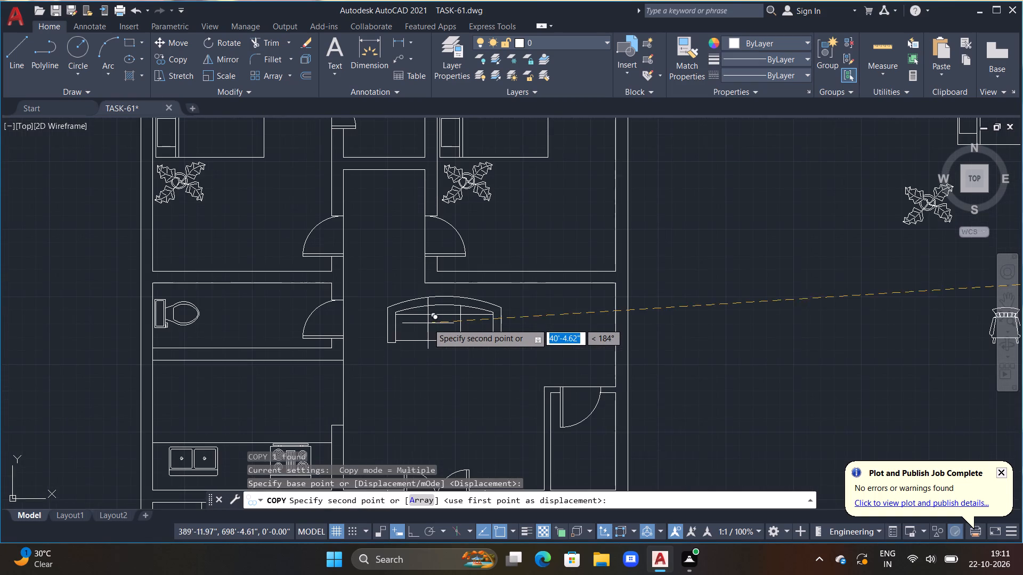
double_click(460, 316)
key("Escape")
scroll(523, 356, "down", 3)
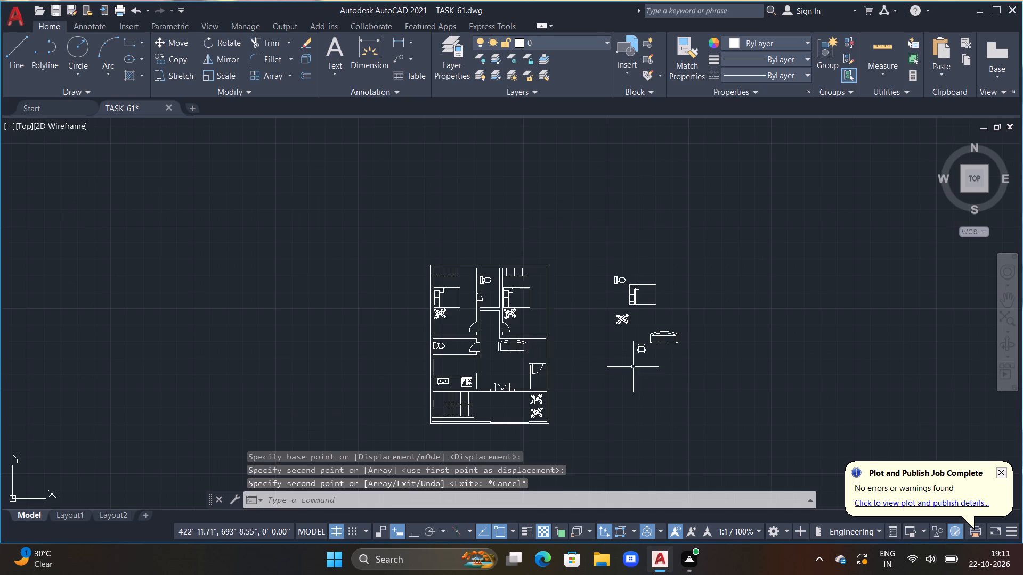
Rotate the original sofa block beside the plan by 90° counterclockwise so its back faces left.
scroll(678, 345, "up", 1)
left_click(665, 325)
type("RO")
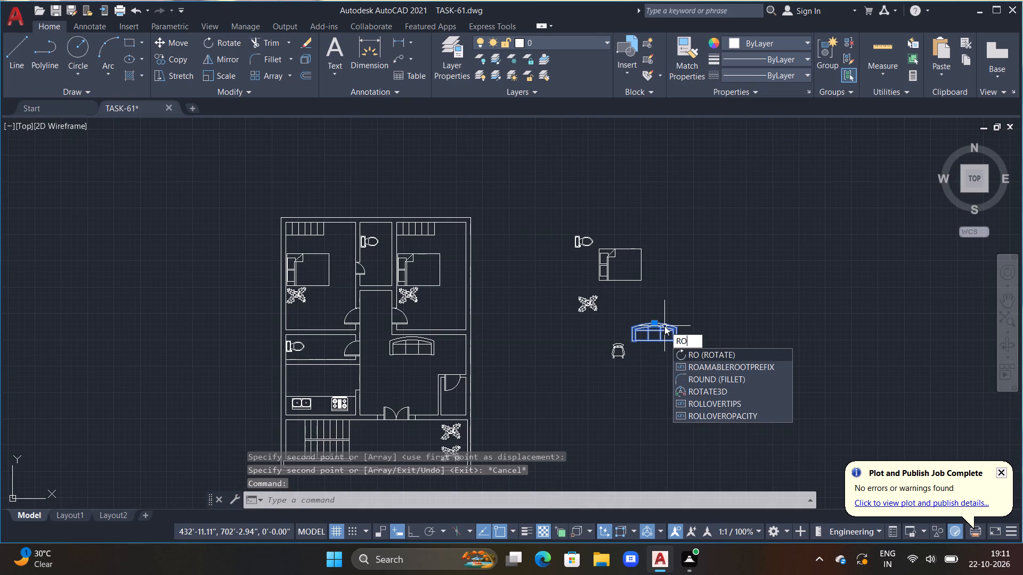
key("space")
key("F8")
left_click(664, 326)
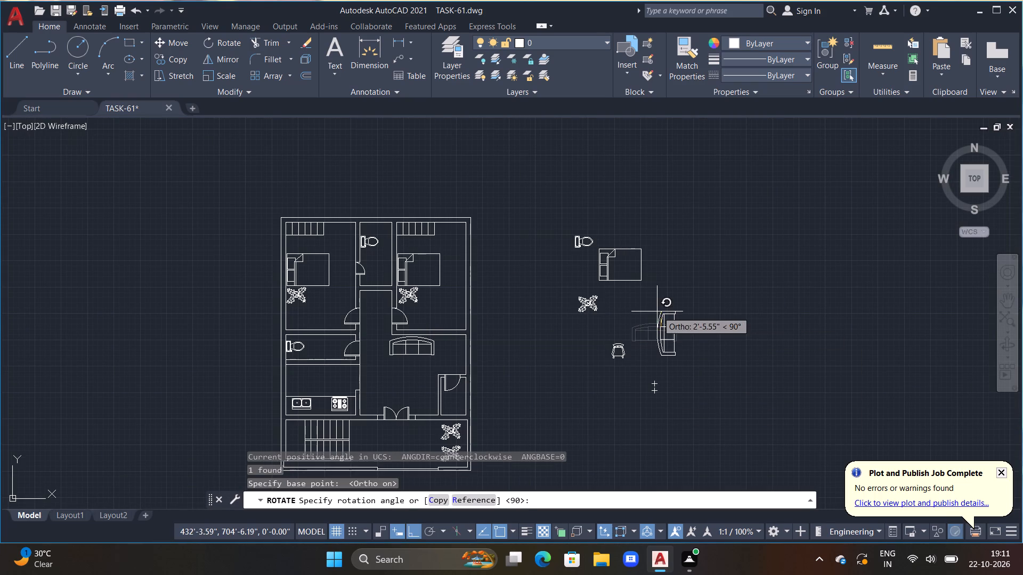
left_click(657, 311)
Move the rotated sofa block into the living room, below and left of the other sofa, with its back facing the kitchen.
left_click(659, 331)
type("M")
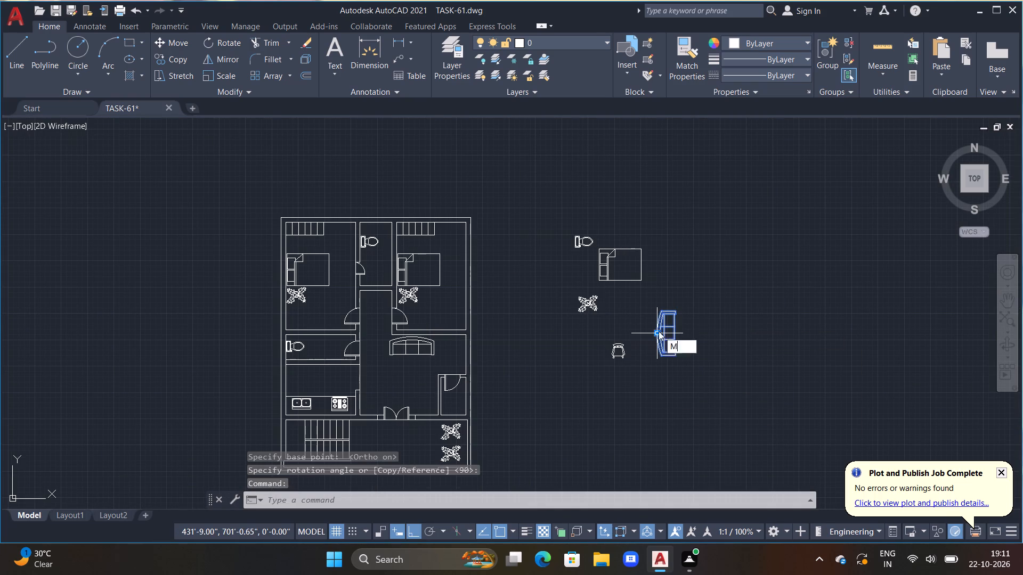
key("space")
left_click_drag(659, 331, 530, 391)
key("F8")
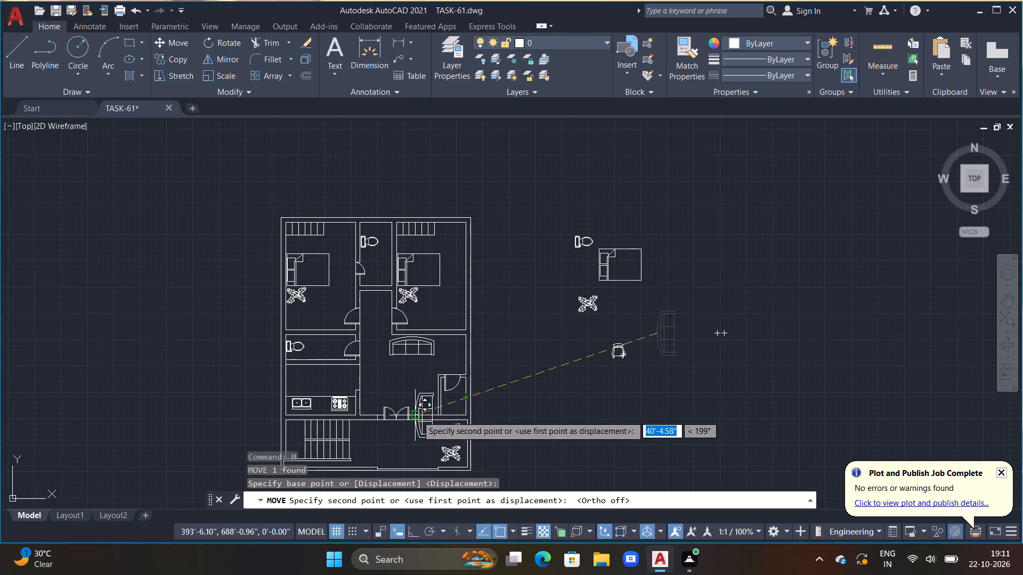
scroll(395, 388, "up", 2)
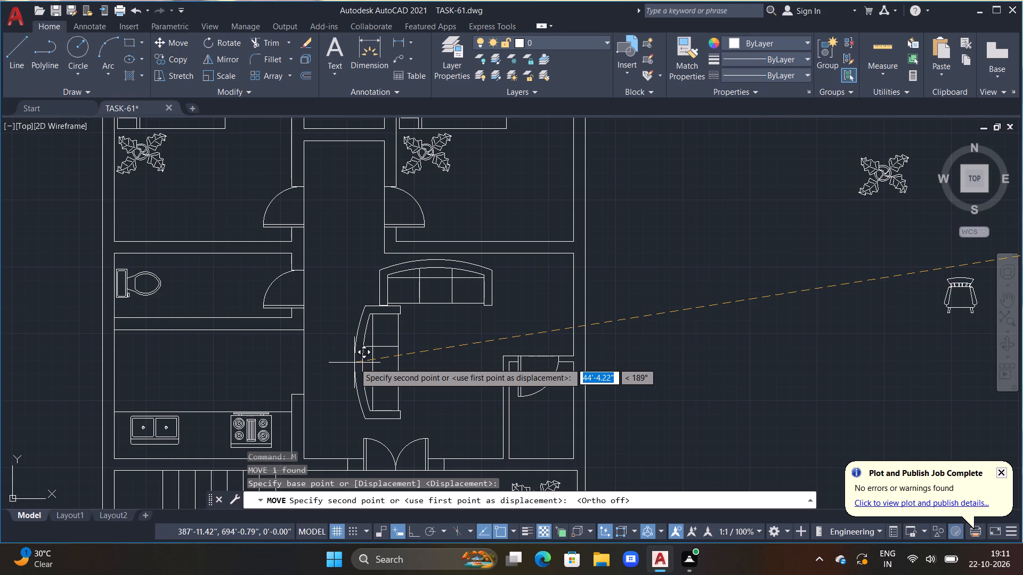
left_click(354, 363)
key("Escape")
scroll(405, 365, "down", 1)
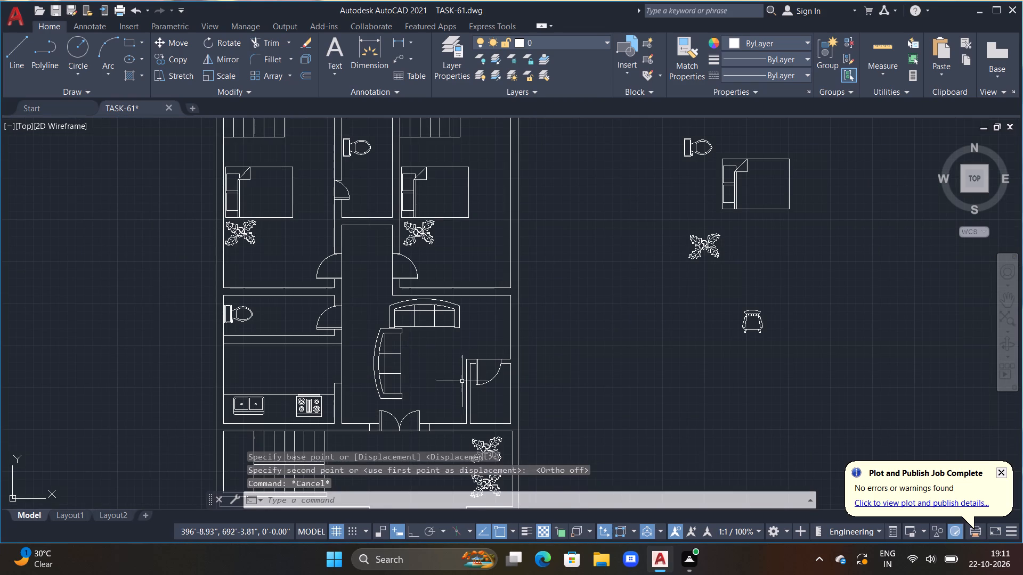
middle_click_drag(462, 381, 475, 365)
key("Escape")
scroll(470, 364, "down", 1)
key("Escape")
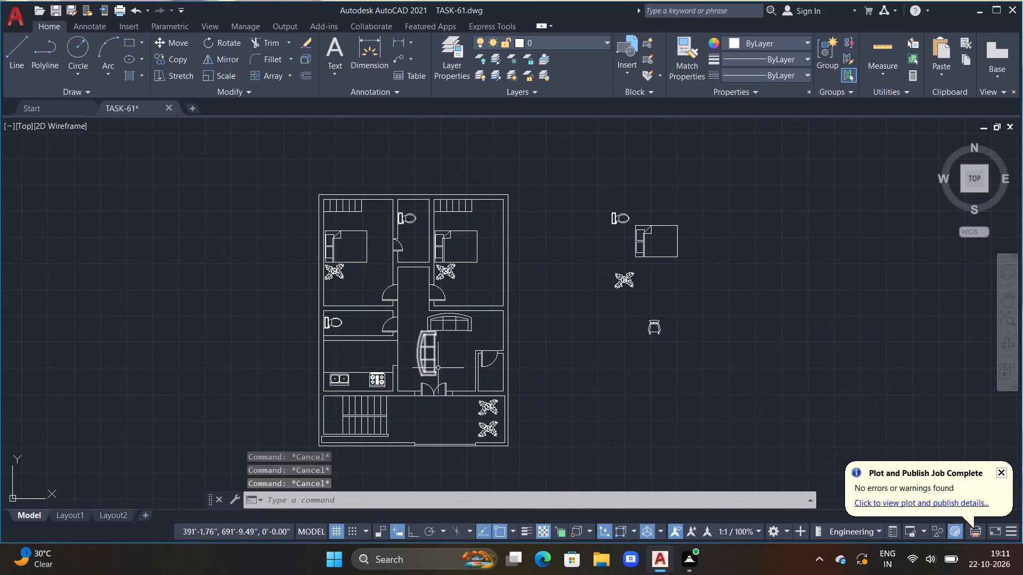
Erase the rotated sofa from the living room.
scroll(443, 368, "up", 1)
left_click_drag(429, 336, 413, 341)
left_click(405, 346)
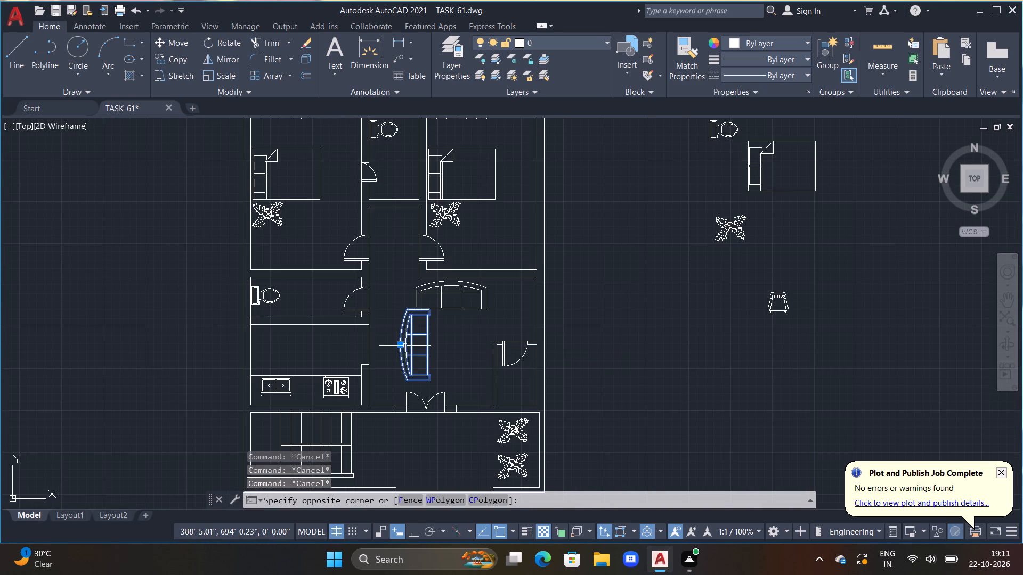
key("Delete")
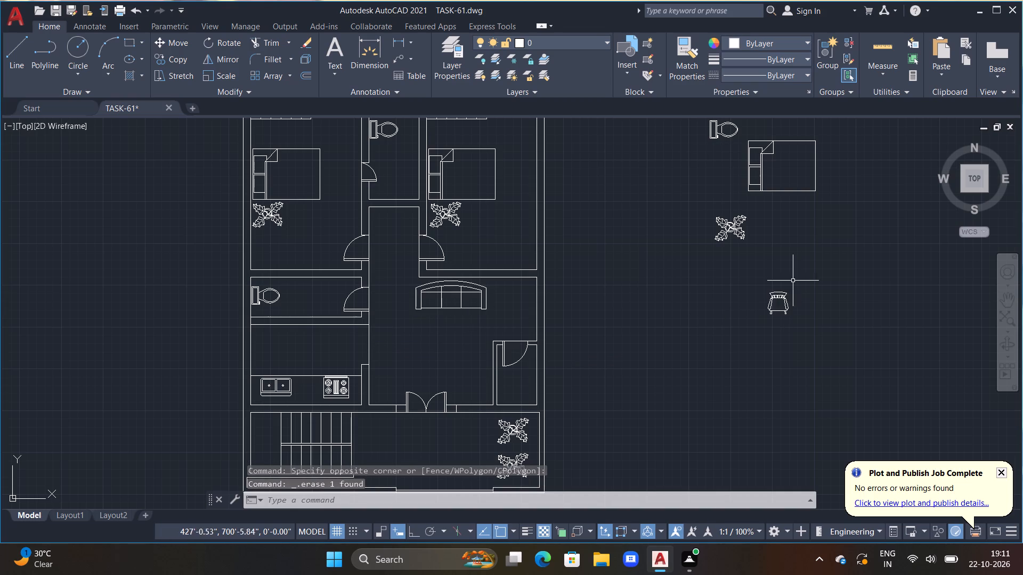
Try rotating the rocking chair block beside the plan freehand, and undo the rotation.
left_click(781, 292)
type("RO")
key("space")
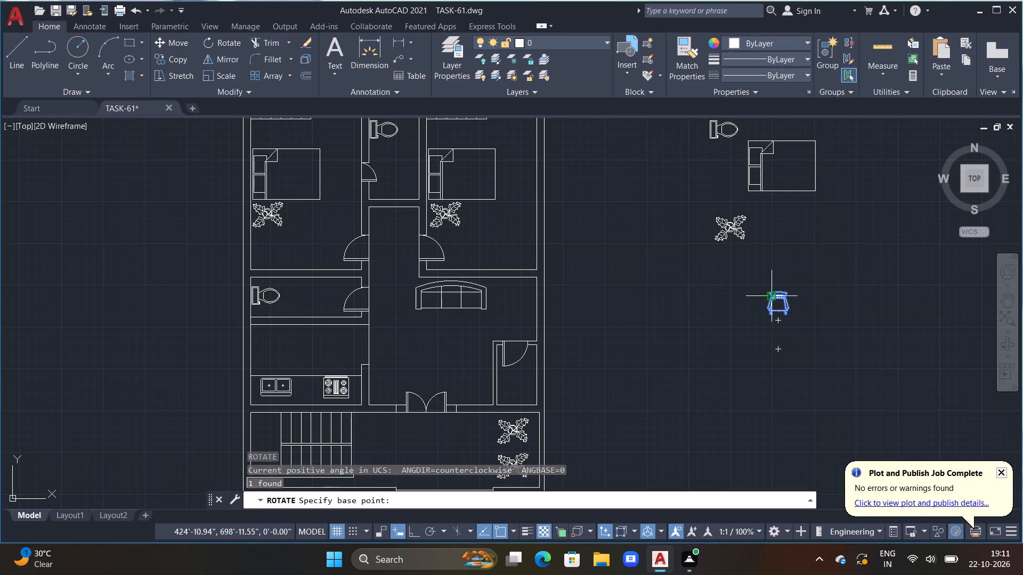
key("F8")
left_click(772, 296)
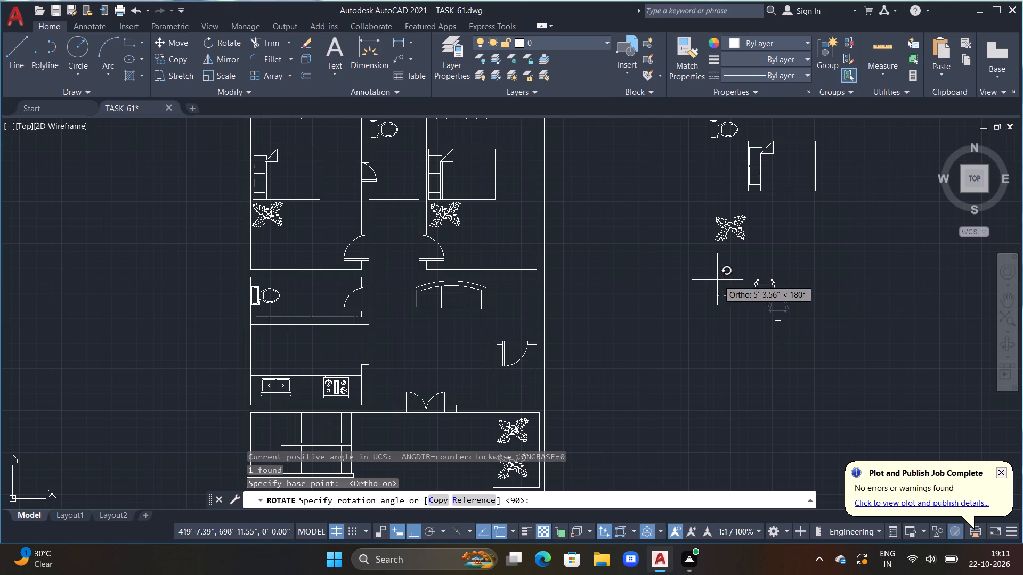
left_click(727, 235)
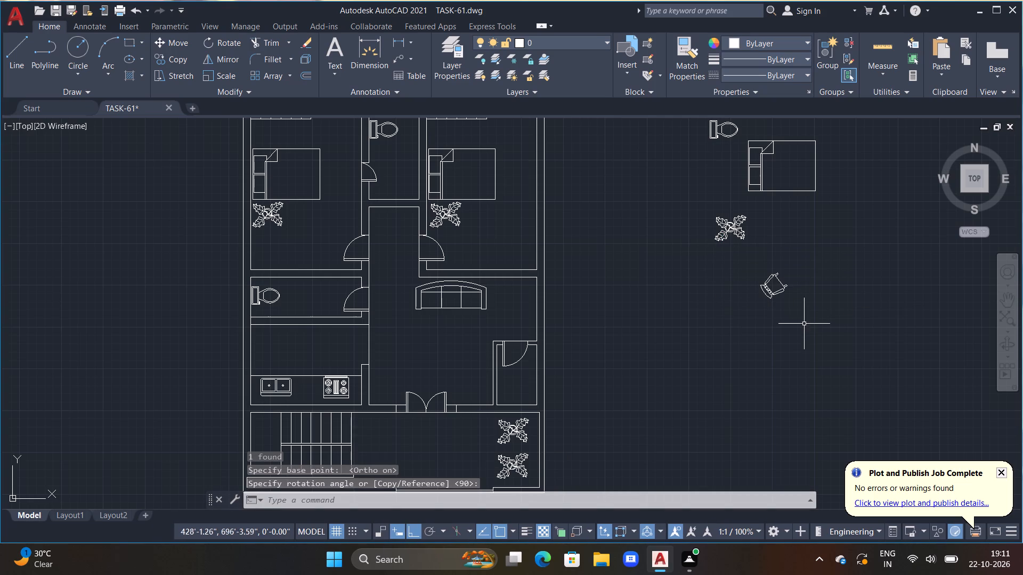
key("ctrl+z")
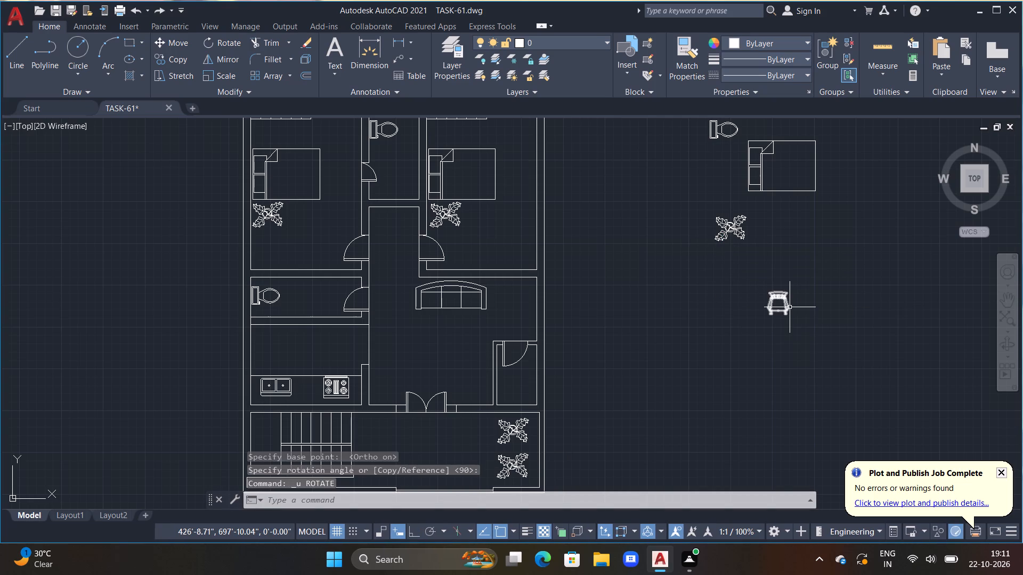
Rotate the rocking chair block beside the plan by 90° counterclockwise so its back faces left.
key("F8")
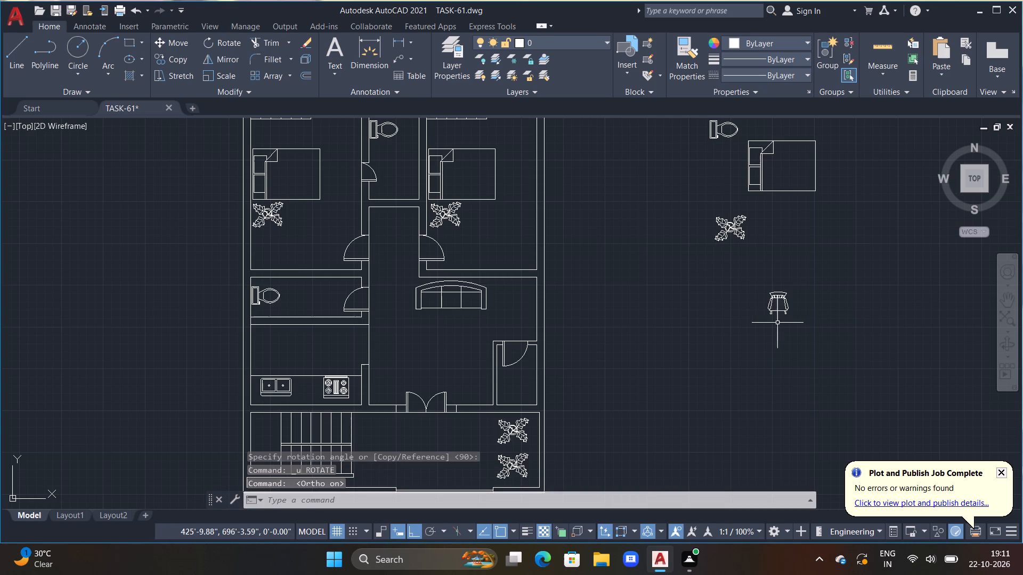
left_click(771, 297)
type("RO")
key("space")
double_click(772, 297)
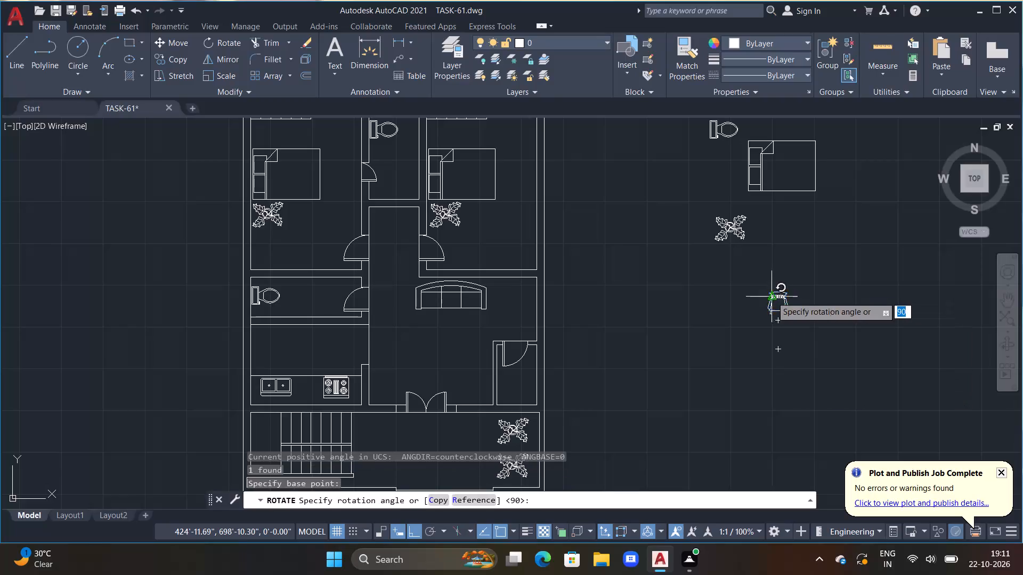
left_click(781, 260)
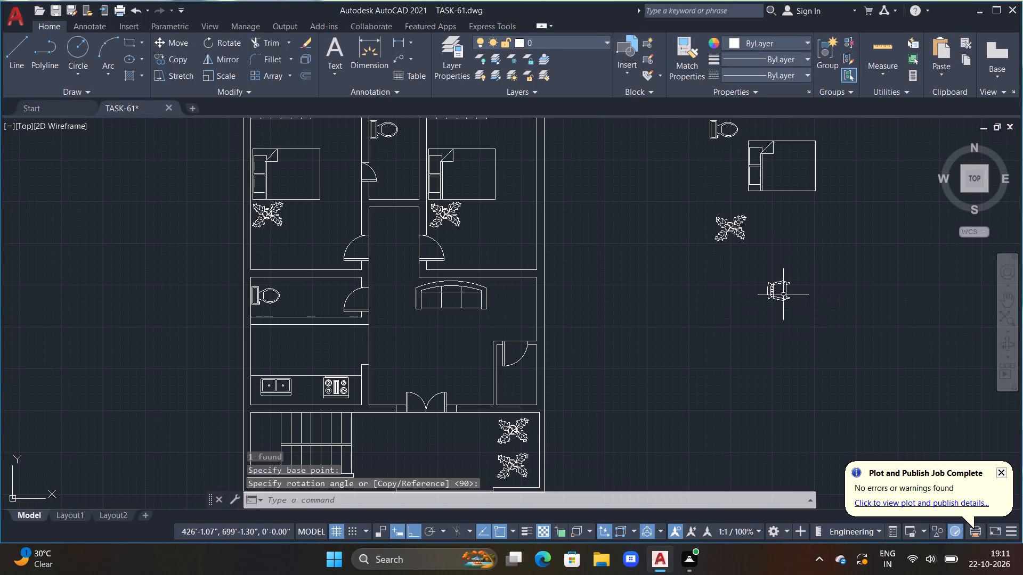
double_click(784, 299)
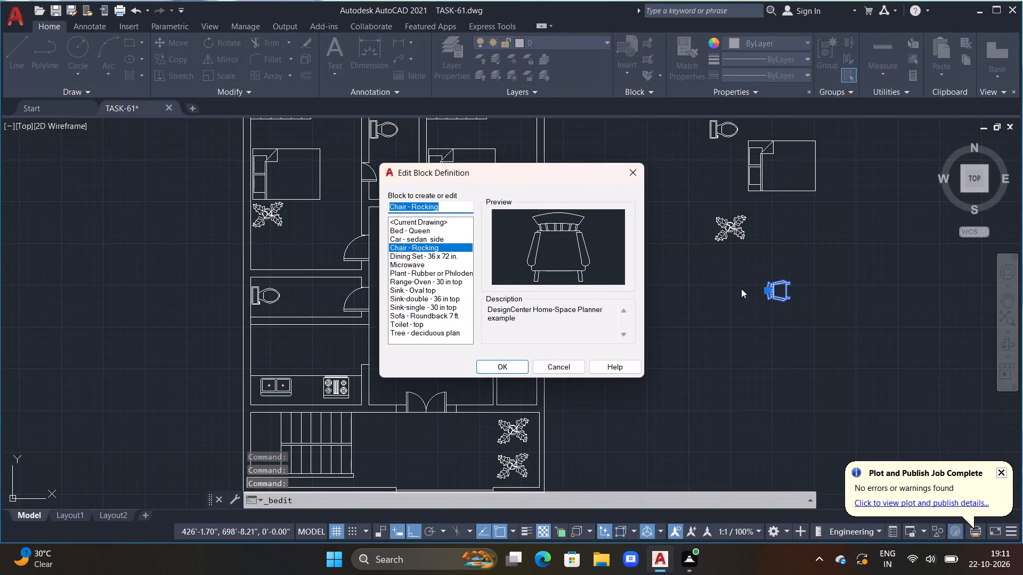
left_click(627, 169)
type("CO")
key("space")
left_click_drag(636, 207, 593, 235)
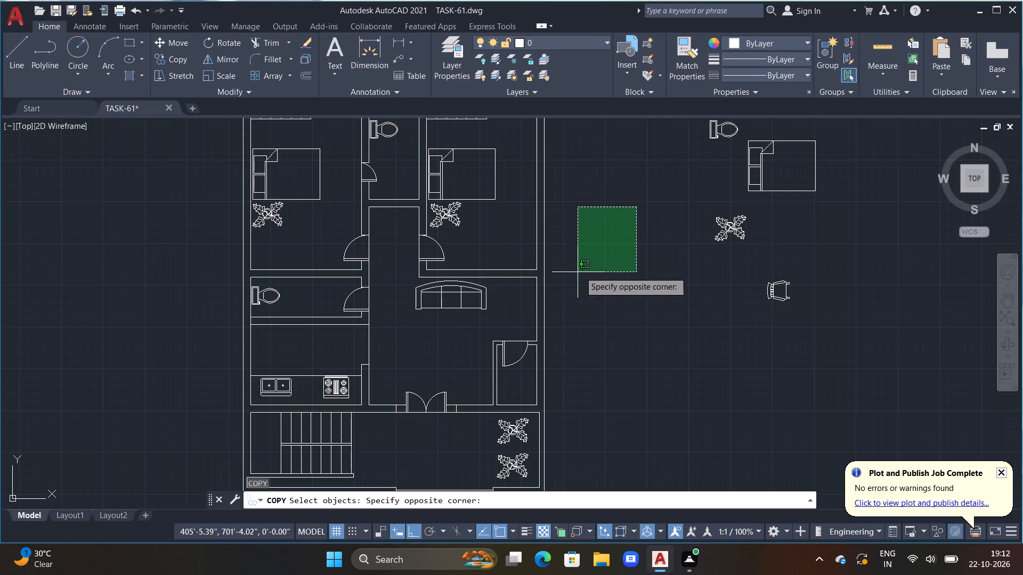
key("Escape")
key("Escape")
Copy the rocking chair block twice into the living room, one above the other, below the sofa's left end.
left_click(787, 298)
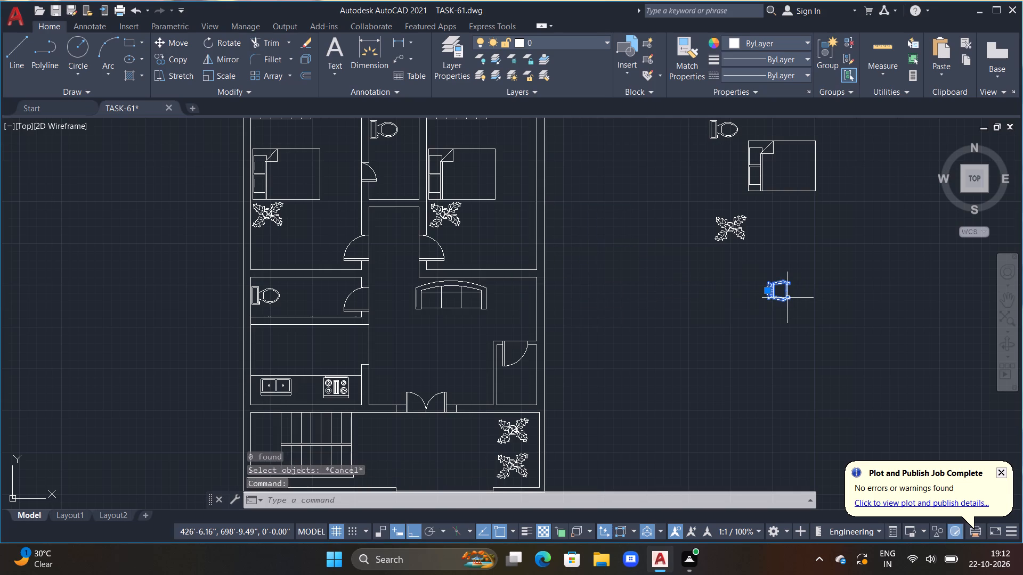
type("CO")
key("space")
left_click_drag(787, 298, 777, 299)
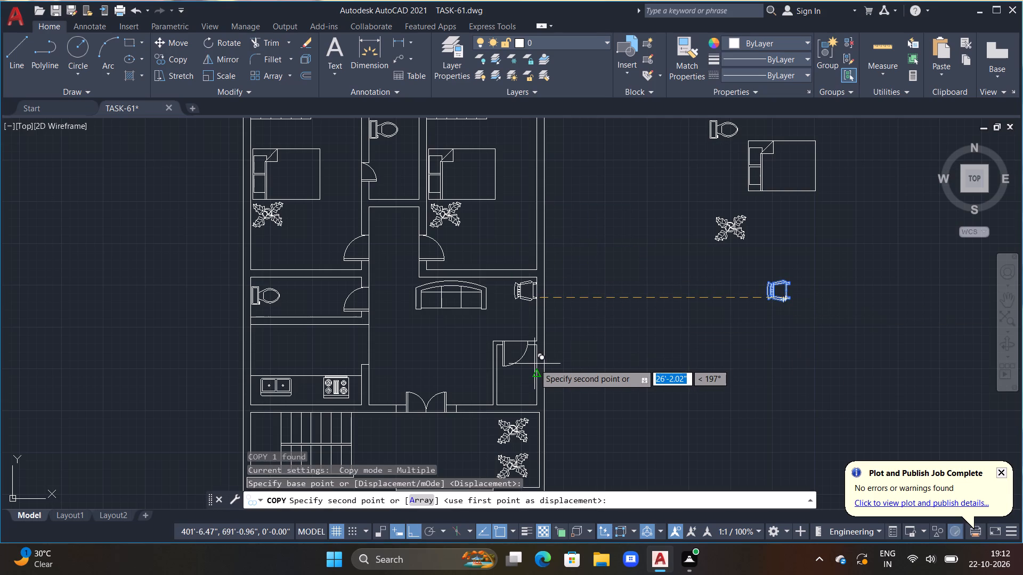
key("F8")
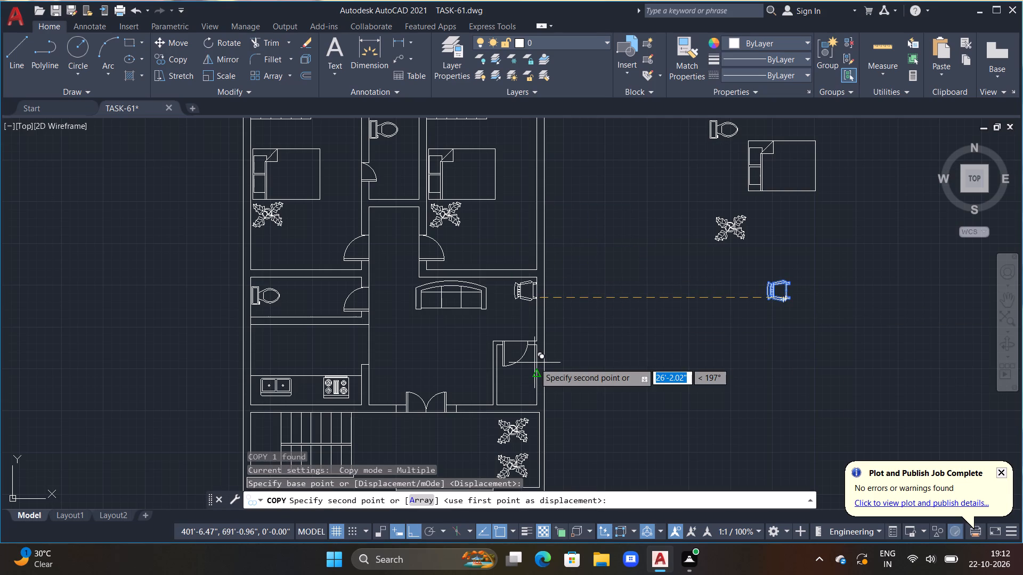
scroll(443, 347, "up", 1)
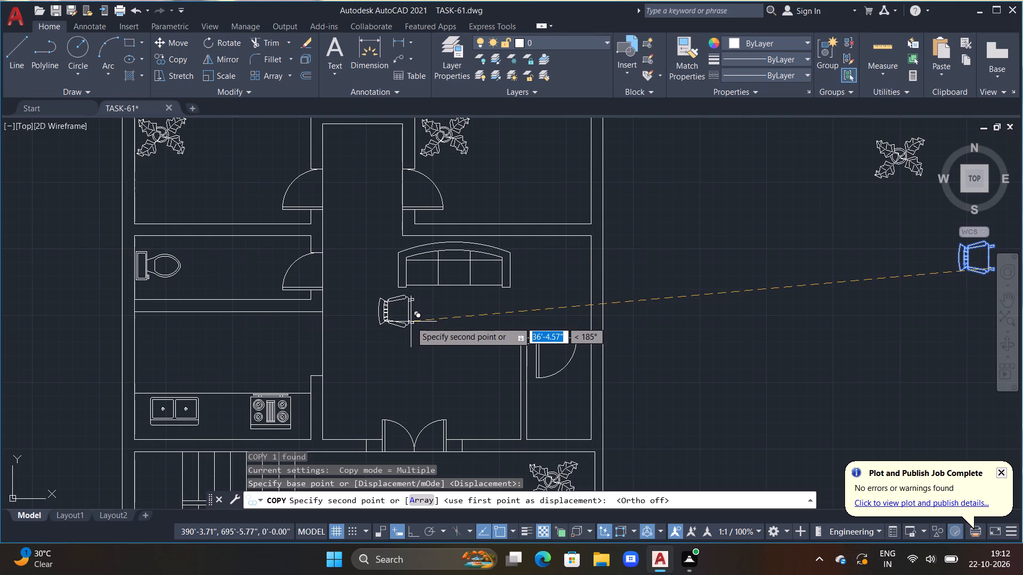
double_click(411, 322)
left_click(405, 359)
key("Escape")
scroll(541, 360, "down", 3)
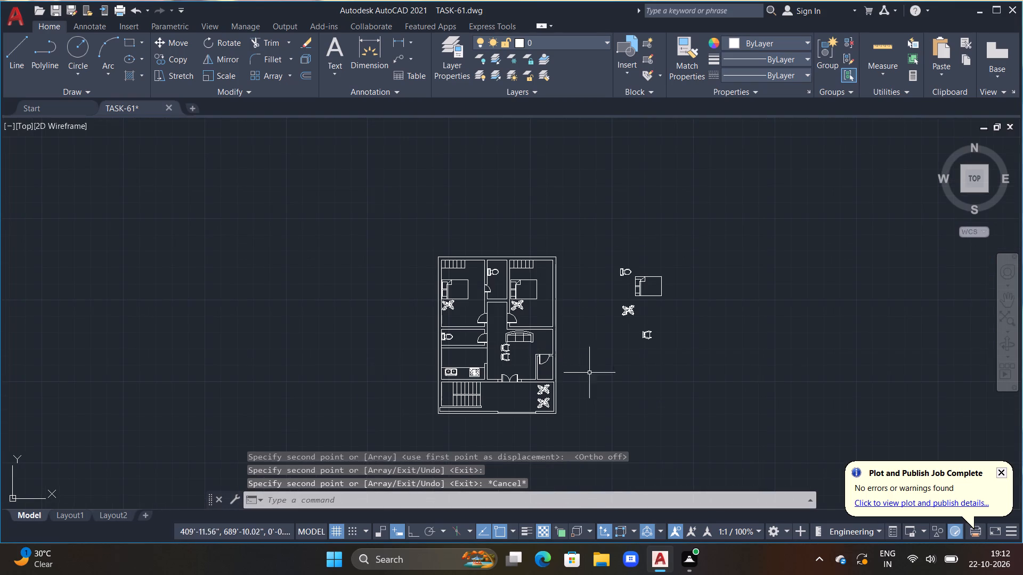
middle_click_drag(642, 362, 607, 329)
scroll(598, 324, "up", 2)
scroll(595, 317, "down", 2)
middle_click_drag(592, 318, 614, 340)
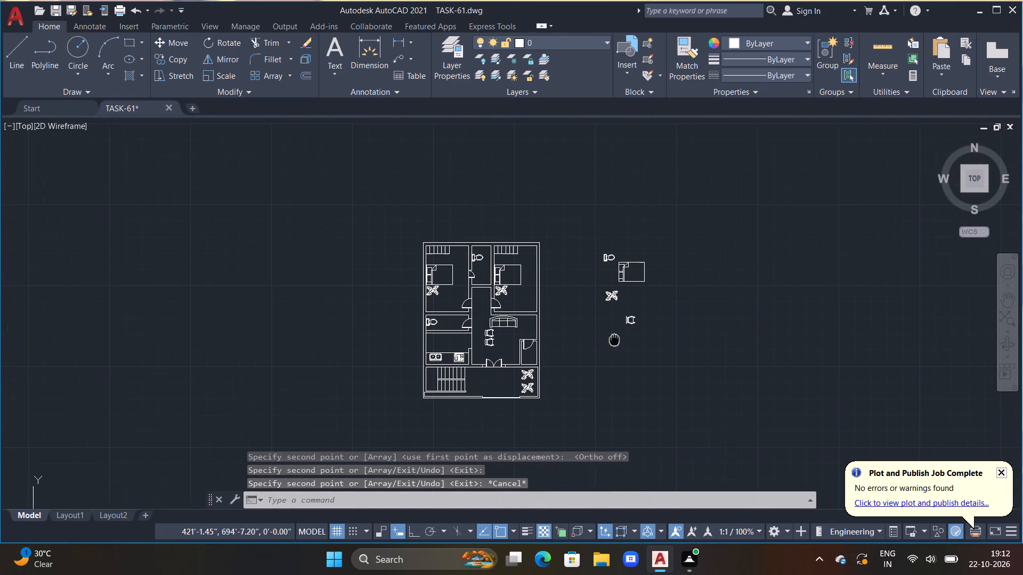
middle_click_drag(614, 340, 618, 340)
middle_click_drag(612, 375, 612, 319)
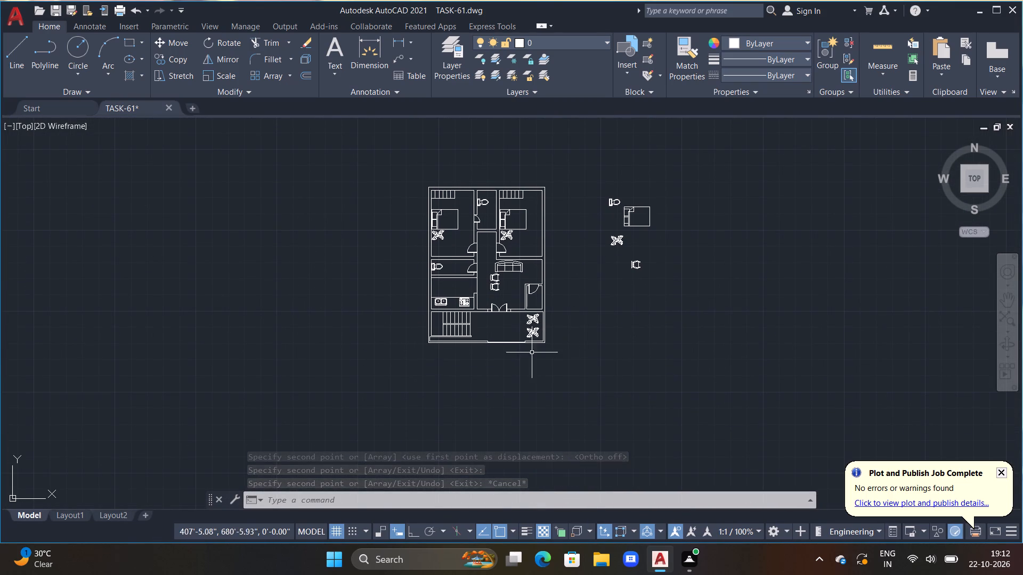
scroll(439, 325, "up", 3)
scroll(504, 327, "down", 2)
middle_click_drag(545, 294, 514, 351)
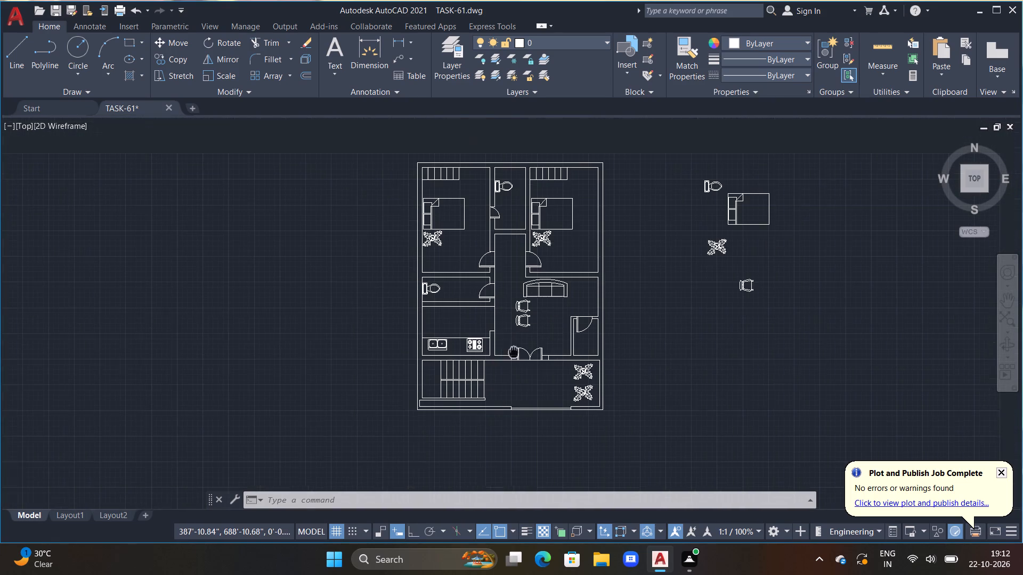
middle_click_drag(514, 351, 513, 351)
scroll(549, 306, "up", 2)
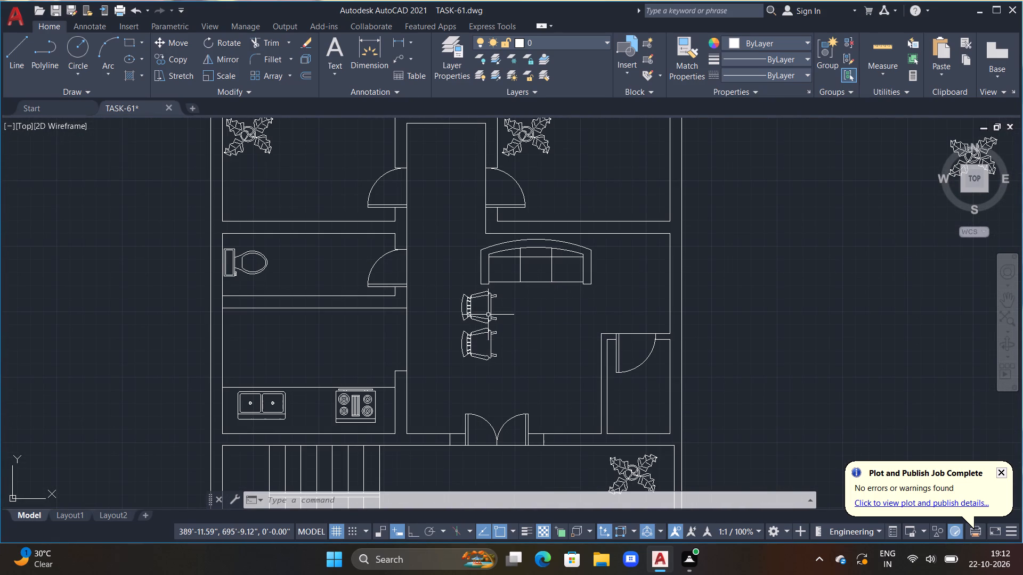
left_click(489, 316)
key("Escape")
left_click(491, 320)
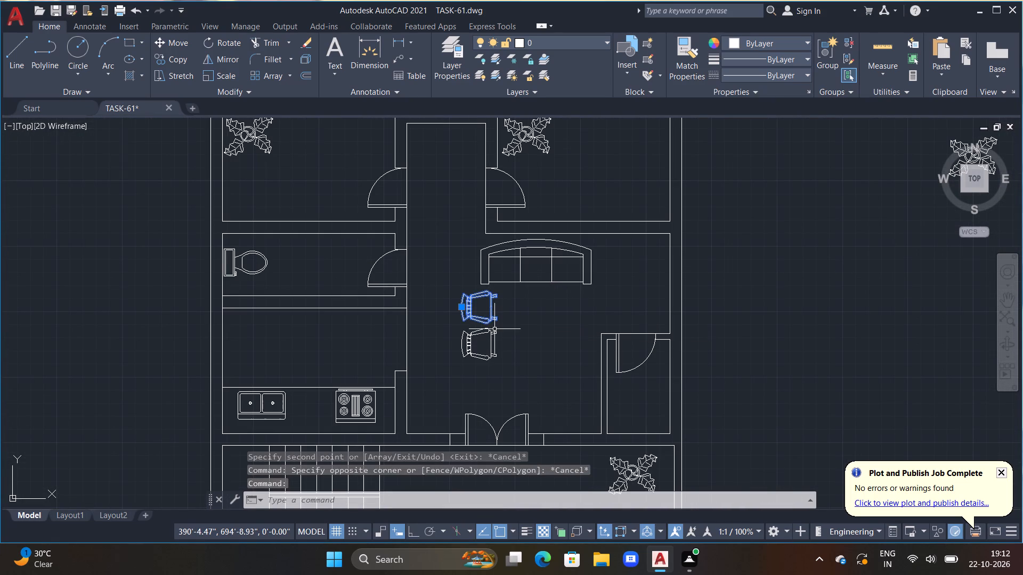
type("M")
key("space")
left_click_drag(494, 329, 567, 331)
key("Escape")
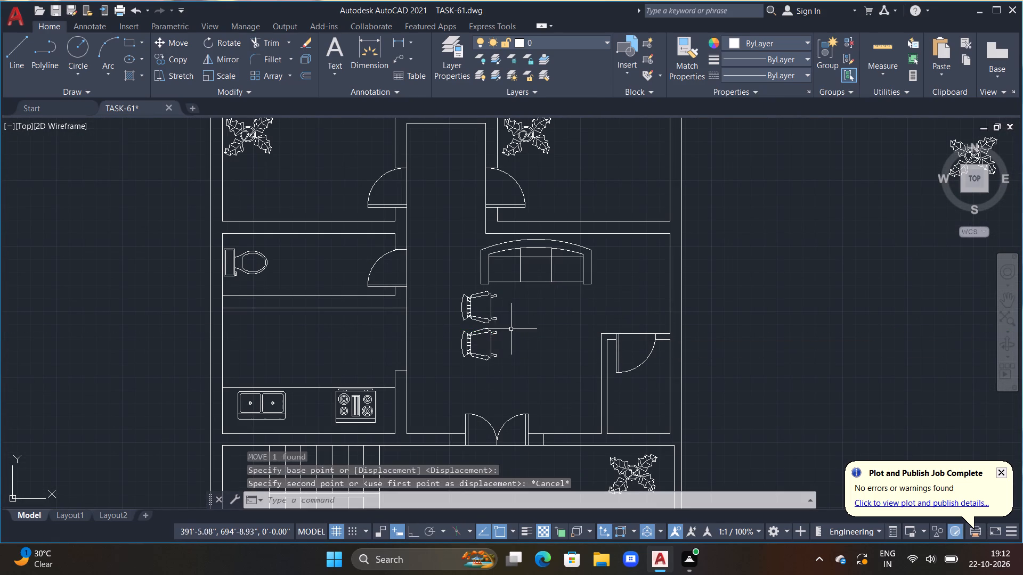
Rotate the rocking chair block beside the plan by 270° so its back faces the top of the plan.
scroll(511, 329, "down", 1)
middle_click_drag(496, 330, 467, 323)
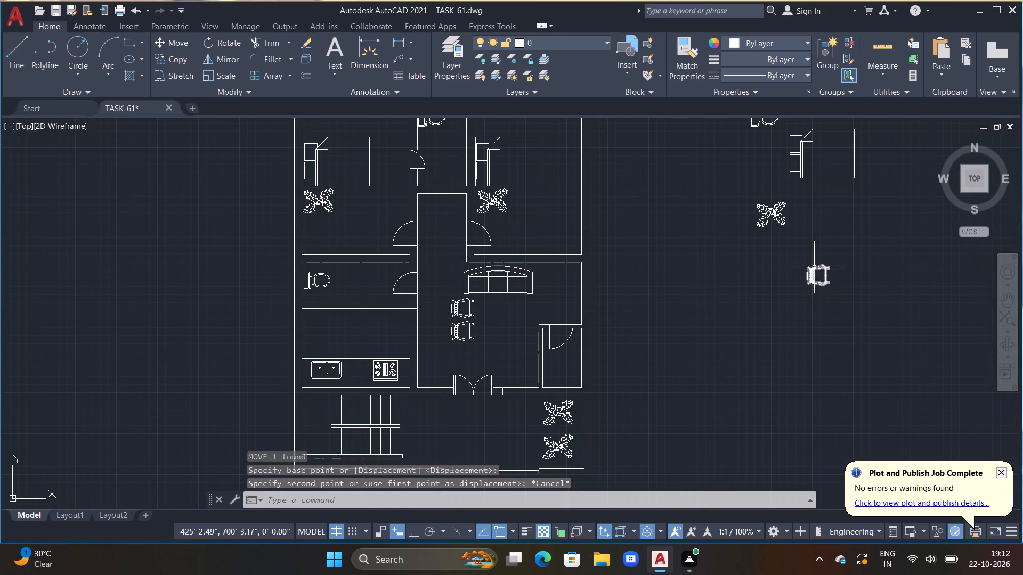
left_click(814, 267)
key("F8")
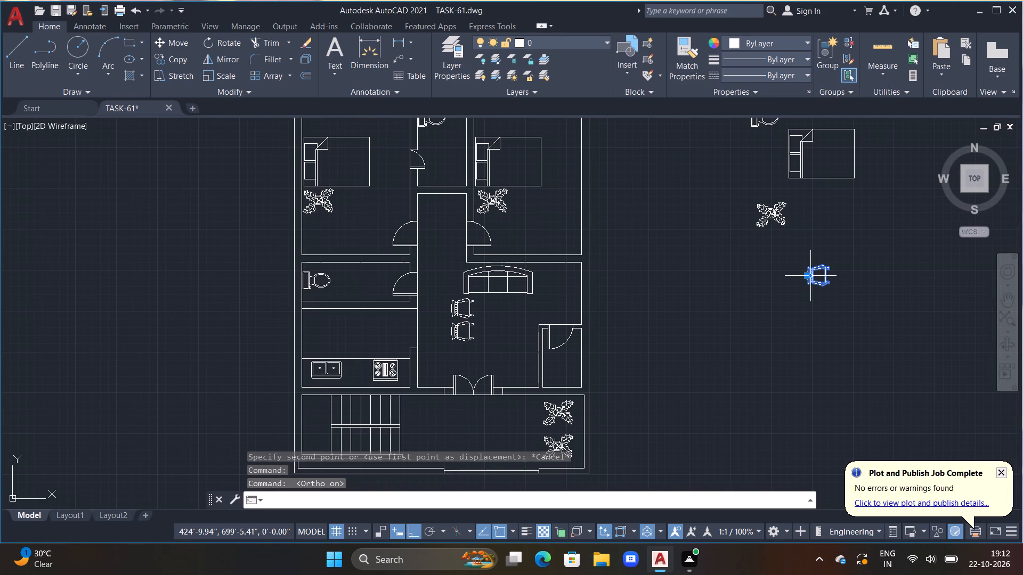
type("RO")
key("space")
left_click_drag(813, 283, 817, 305)
left_click(811, 324)
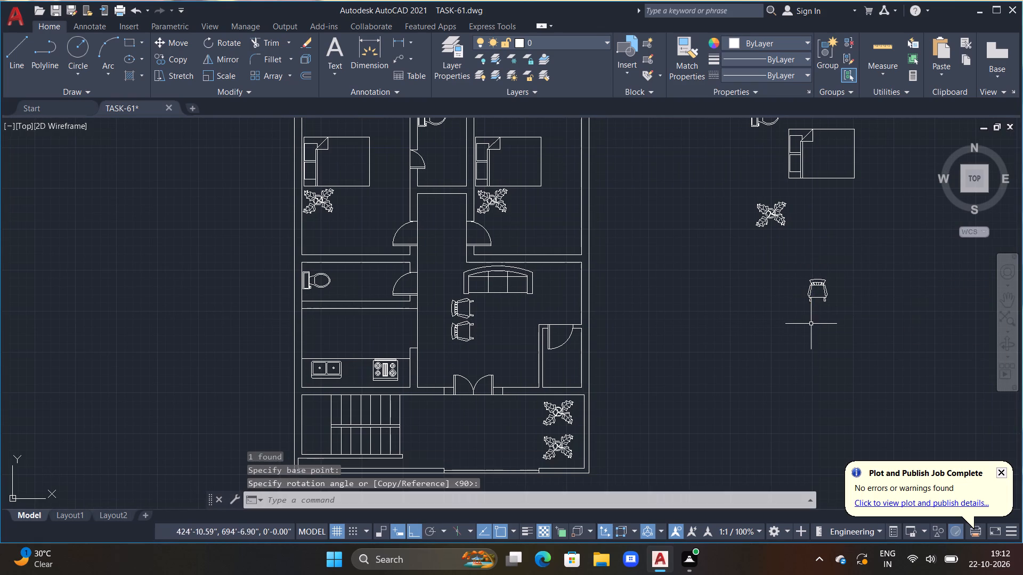
Erase the two rocking chair copies below the sofa in the living room.
left_click_drag(464, 299, 457, 348)
left_click(454, 335)
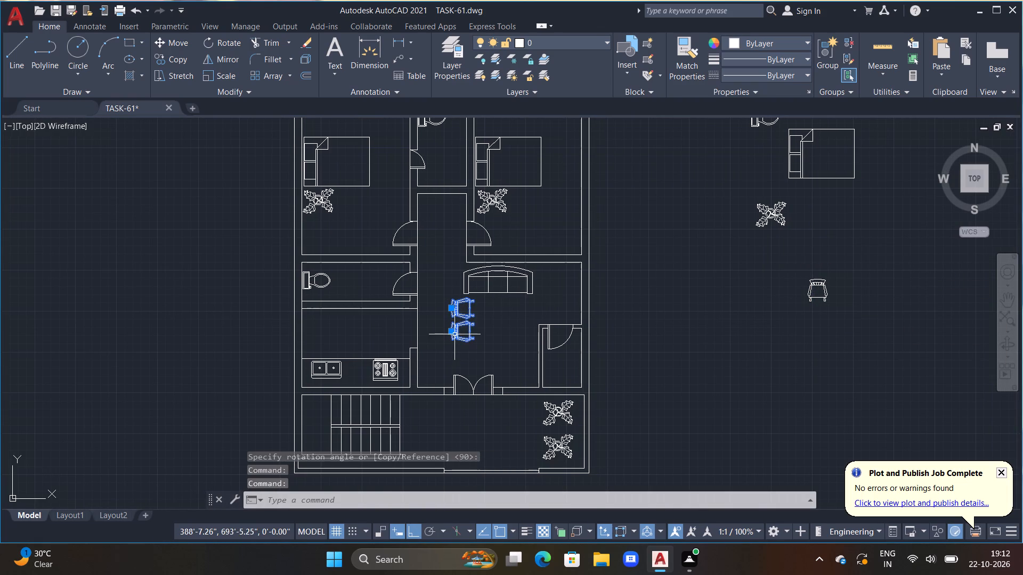
key("Delete")
Rotate the living room sofa by 270° about its lower left corner so its back faces right.
left_click(475, 287)
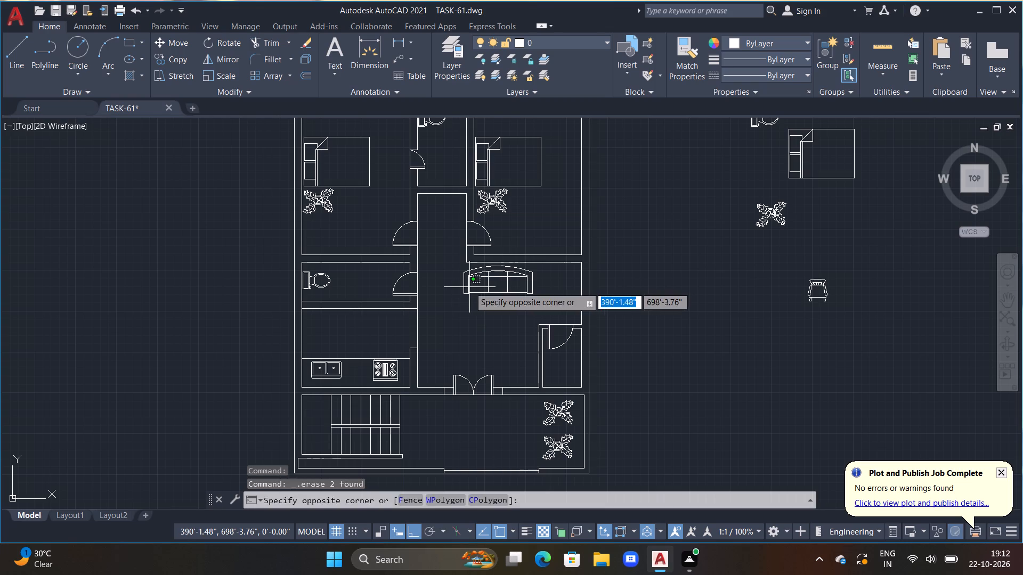
left_click(468, 287)
type("RO")
key("space")
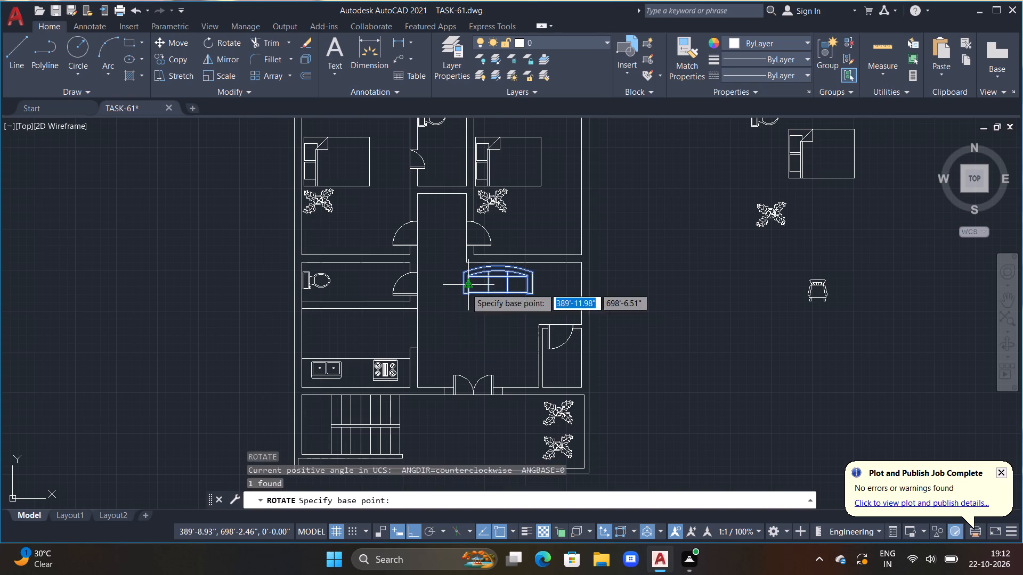
left_click(466, 288)
left_click_drag(466, 290, 470, 305)
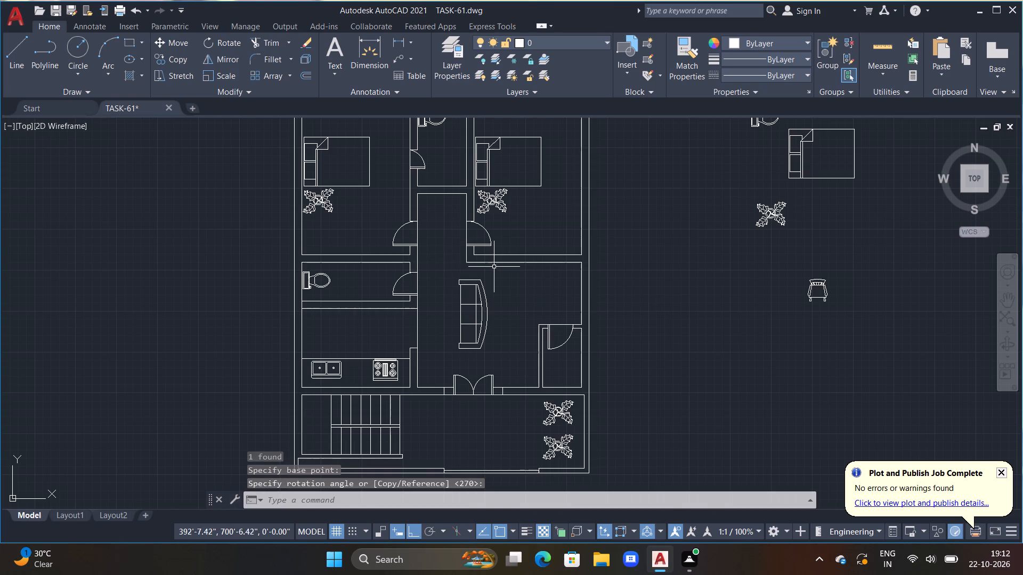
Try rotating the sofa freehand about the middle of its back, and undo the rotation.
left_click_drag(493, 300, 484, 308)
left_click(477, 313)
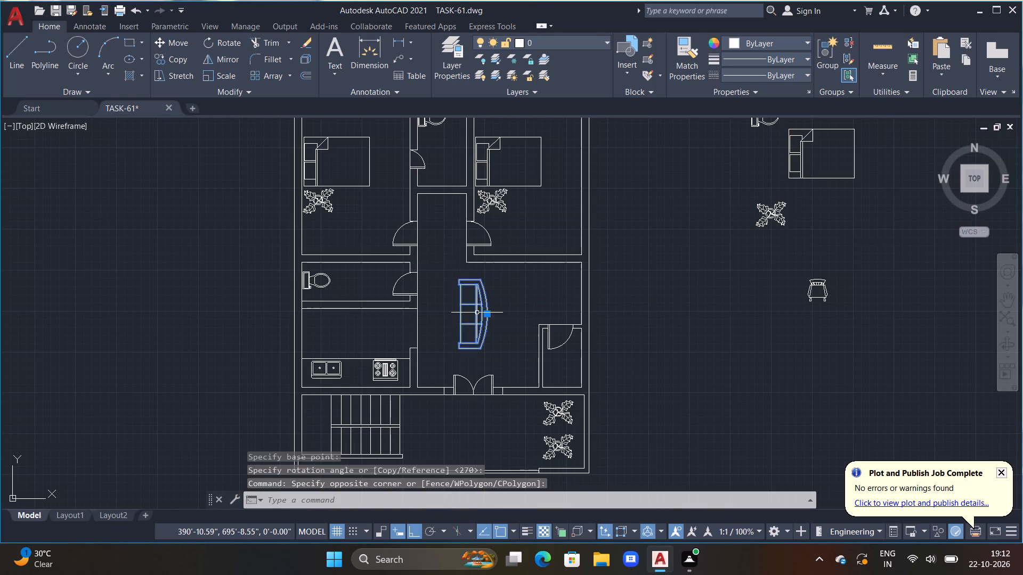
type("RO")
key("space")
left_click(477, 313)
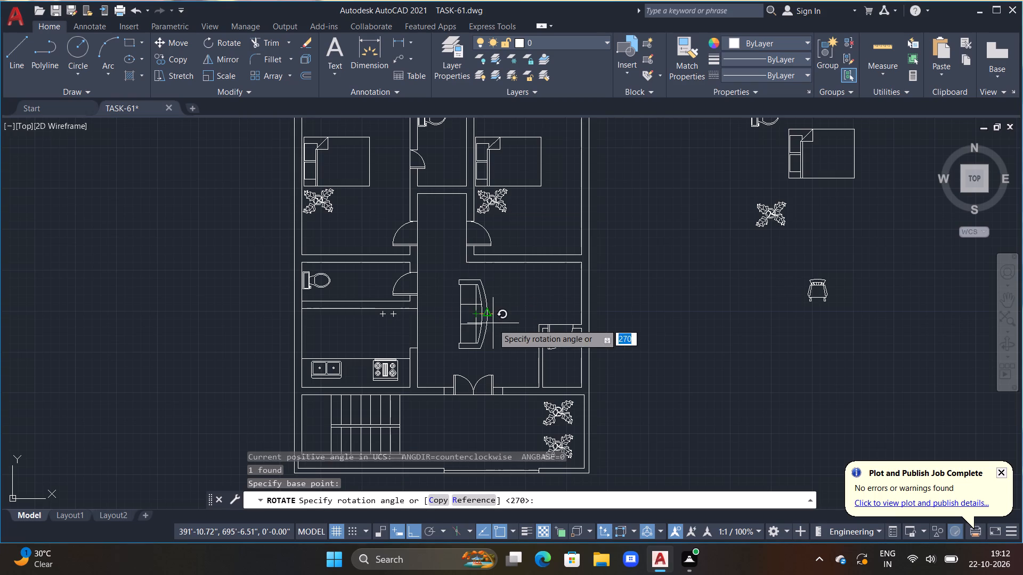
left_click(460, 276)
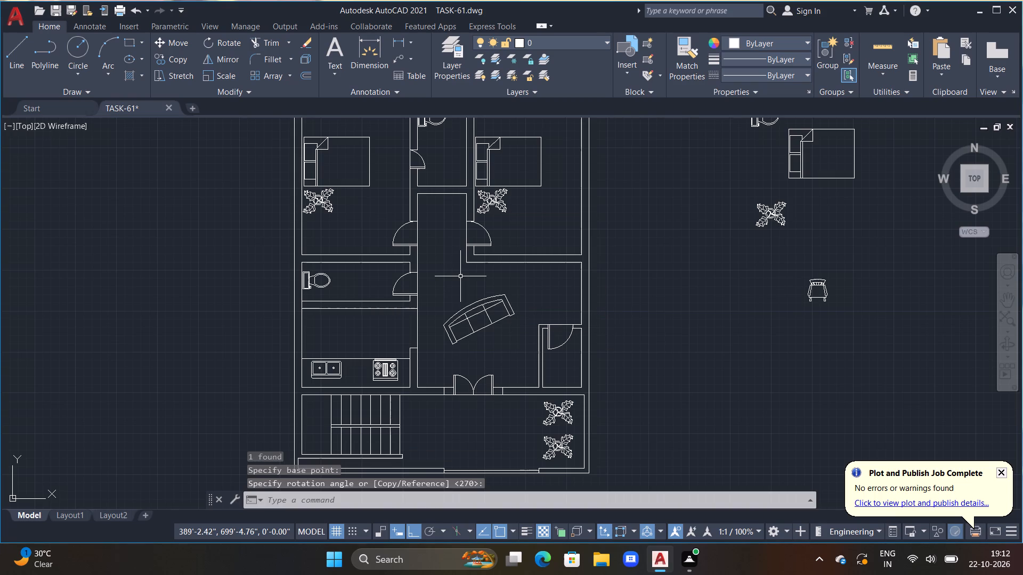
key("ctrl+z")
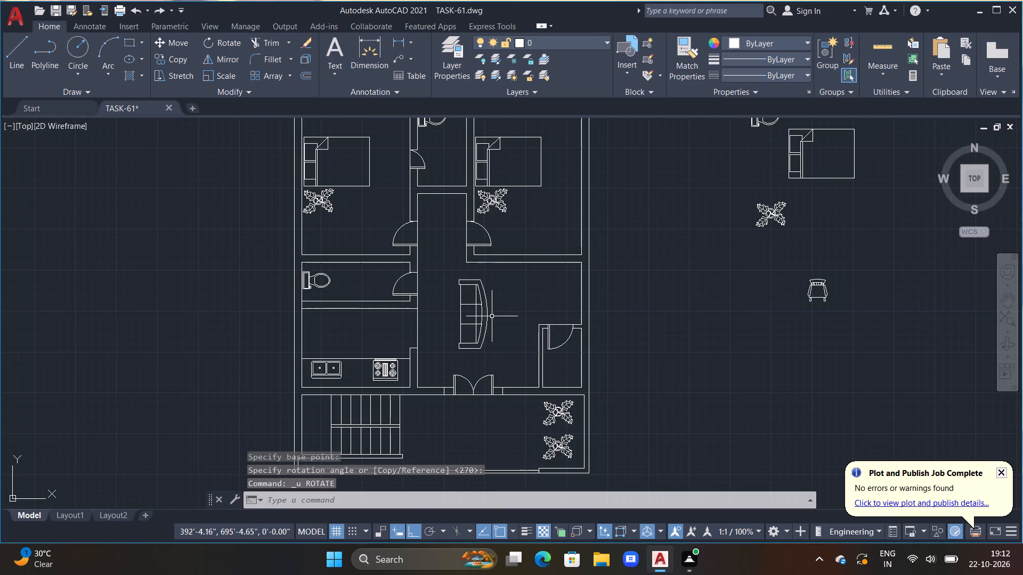
Rotate the sofa by 180° about its lower front corner so its back faces left.
left_click(490, 311)
left_click_drag(469, 313, 461, 315)
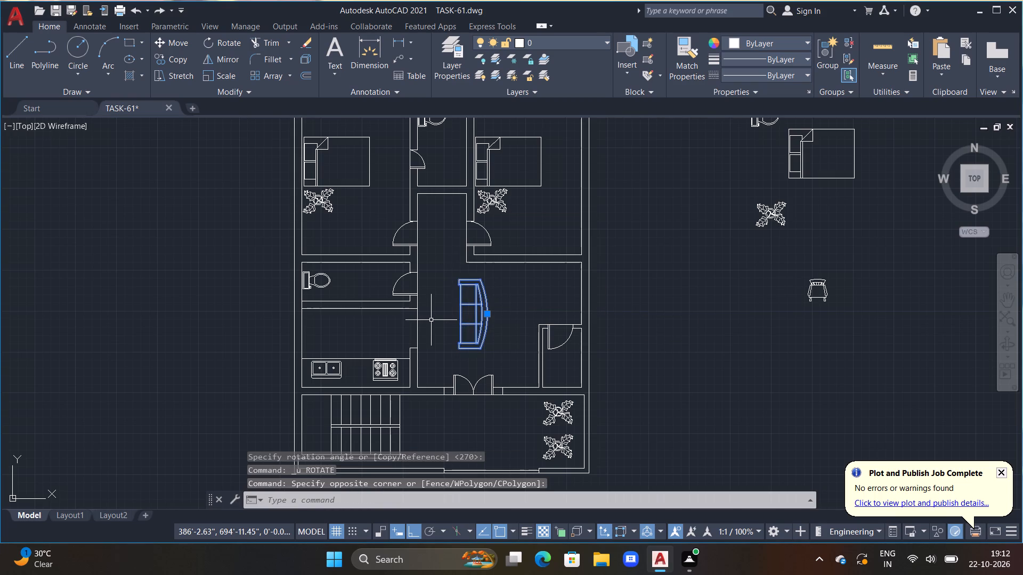
type("RO")
key("space")
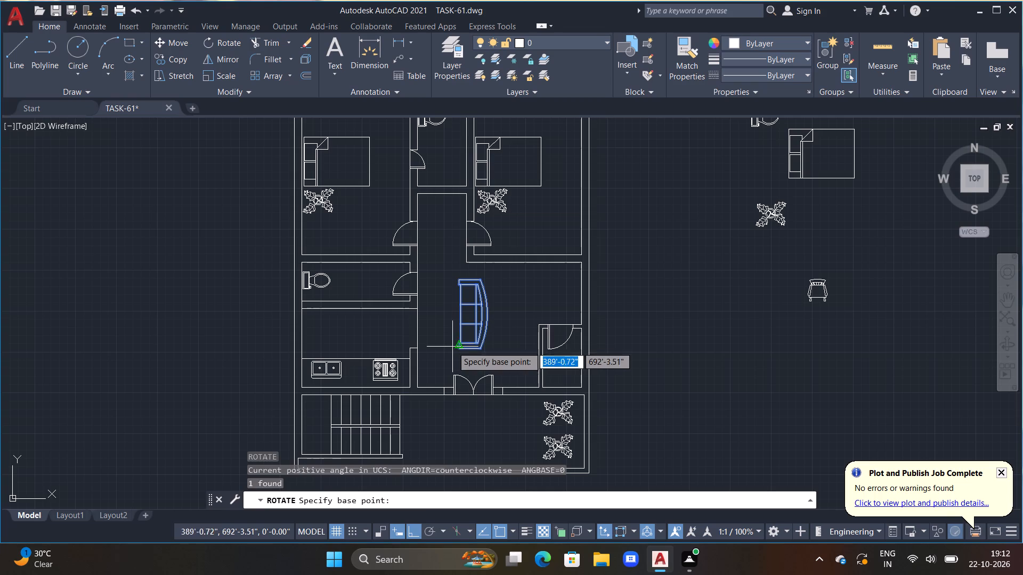
left_click(454, 347)
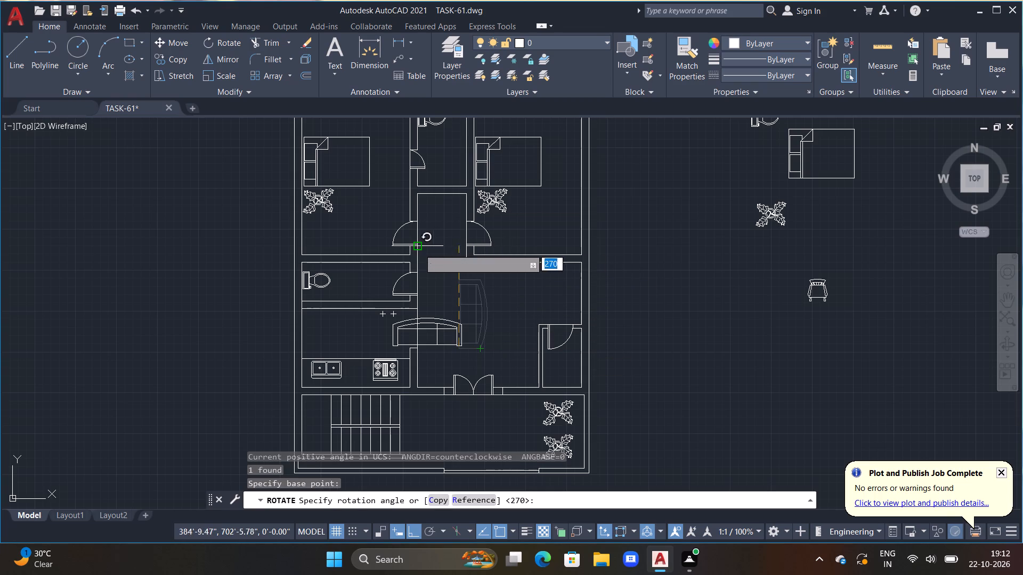
left_click(358, 280)
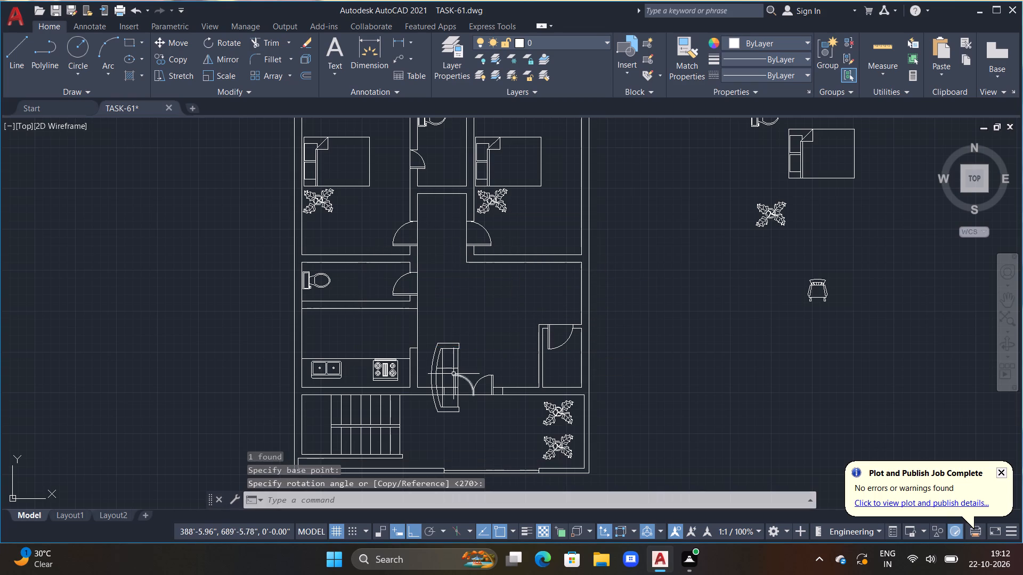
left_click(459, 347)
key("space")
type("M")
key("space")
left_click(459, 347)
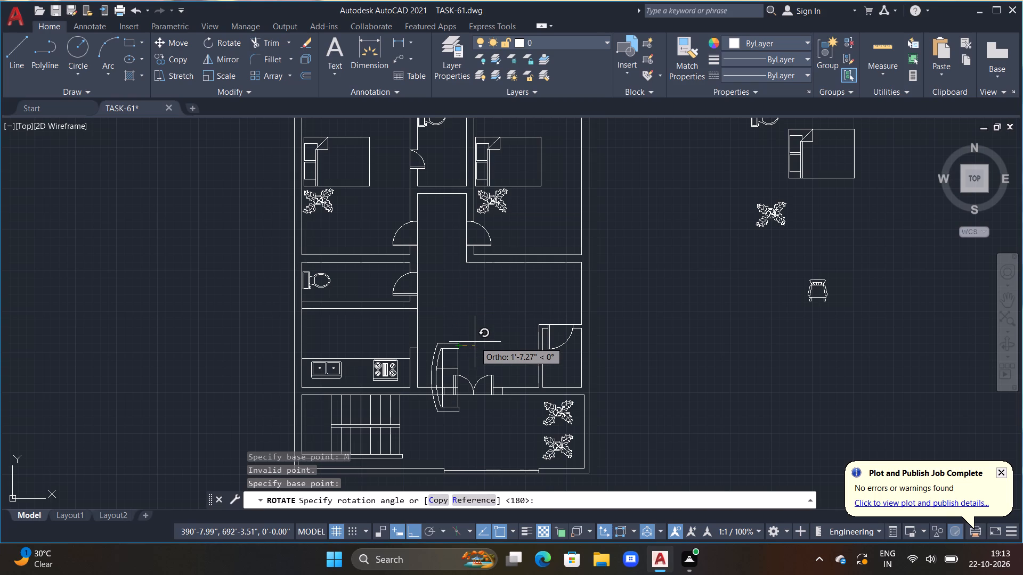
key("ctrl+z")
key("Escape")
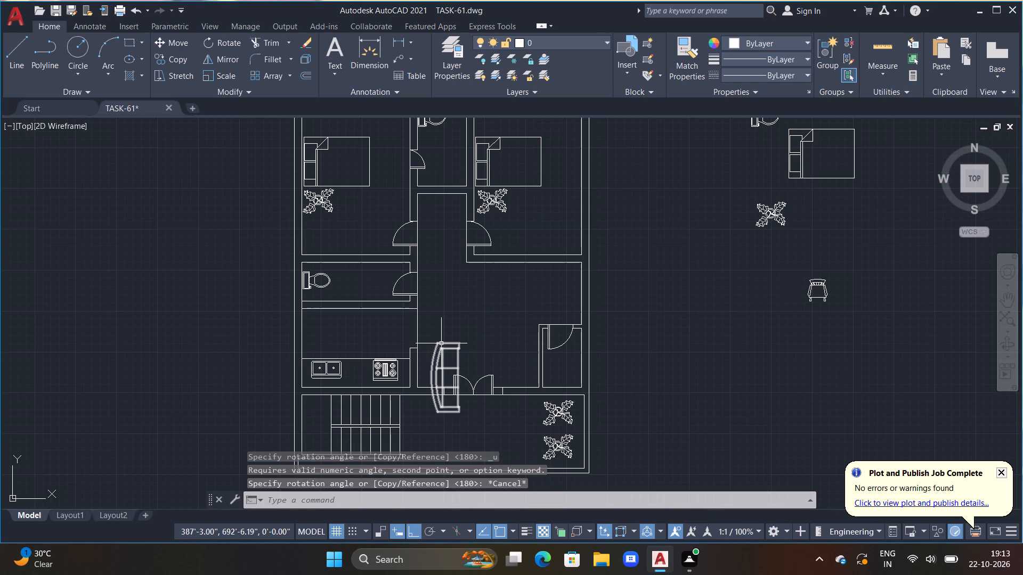
Copy the rotated sofa up into the living room, clear of the double entrance door.
left_click(441, 343)
key("c")
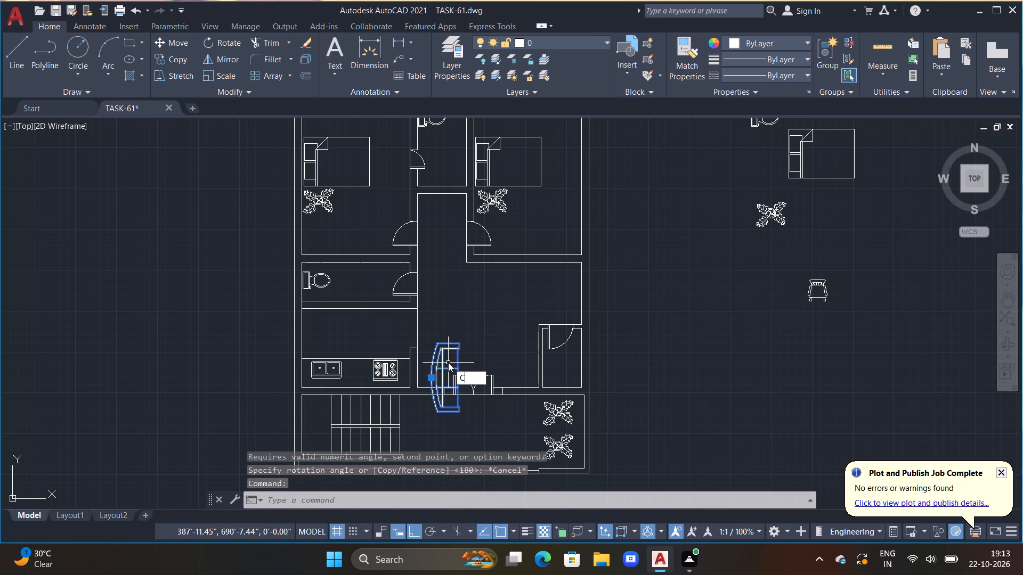
type("O")
key("space")
left_click_drag(448, 363, 449, 354)
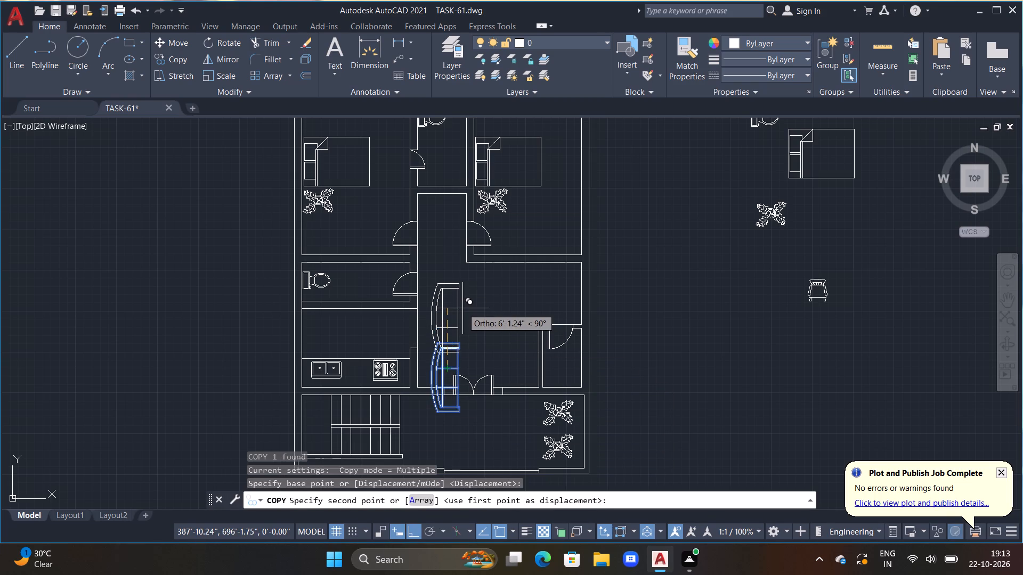
key("F8")
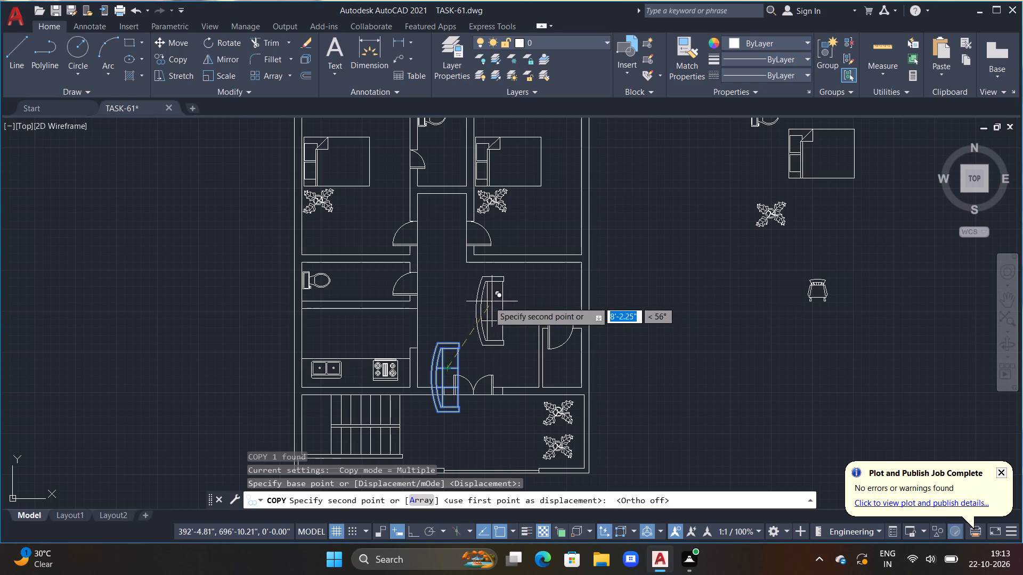
double_click(465, 298)
key("Escape")
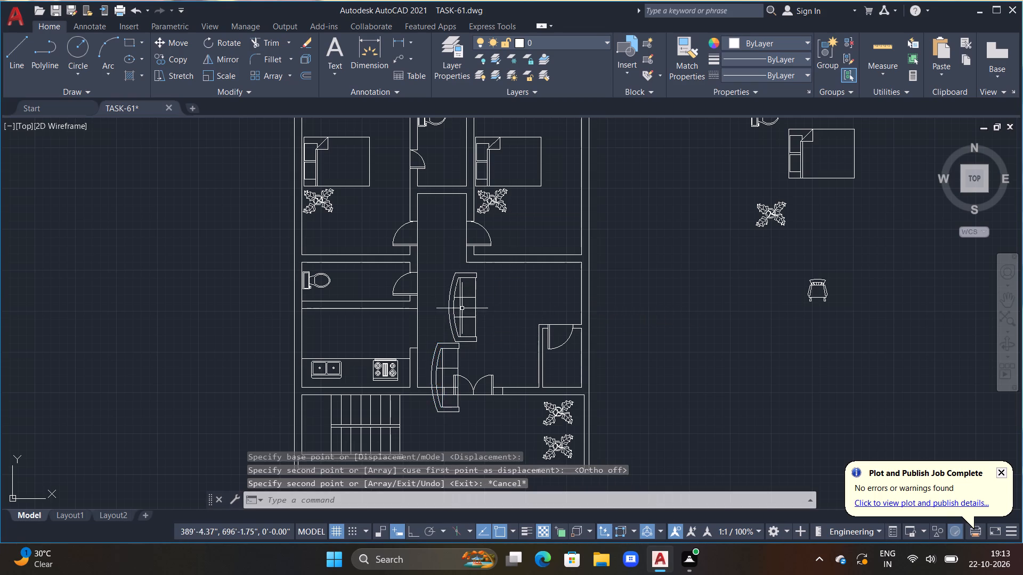
Erase the original sofa overlapping the wall and double entrance door.
left_click(449, 345)
key("Delete")
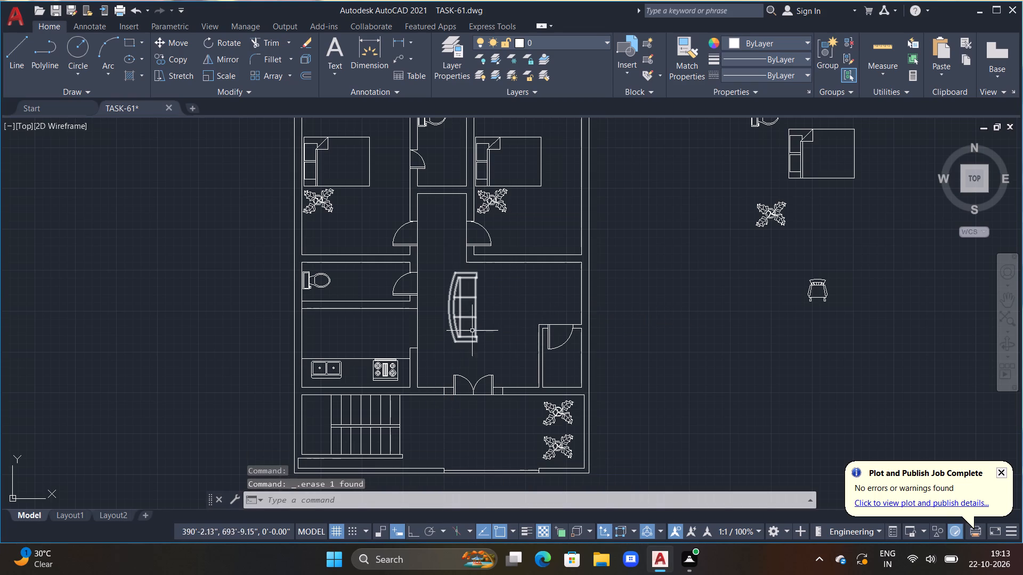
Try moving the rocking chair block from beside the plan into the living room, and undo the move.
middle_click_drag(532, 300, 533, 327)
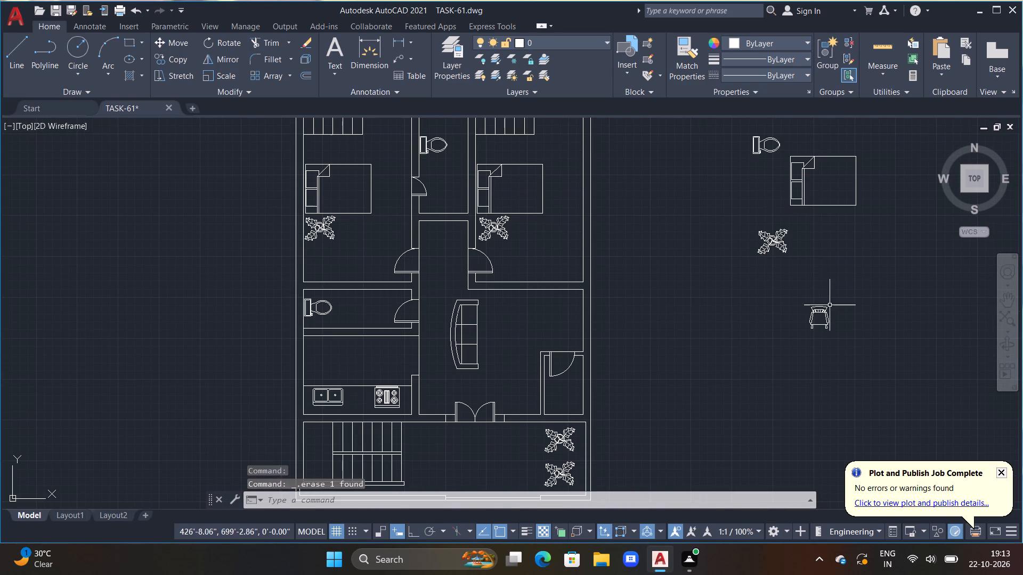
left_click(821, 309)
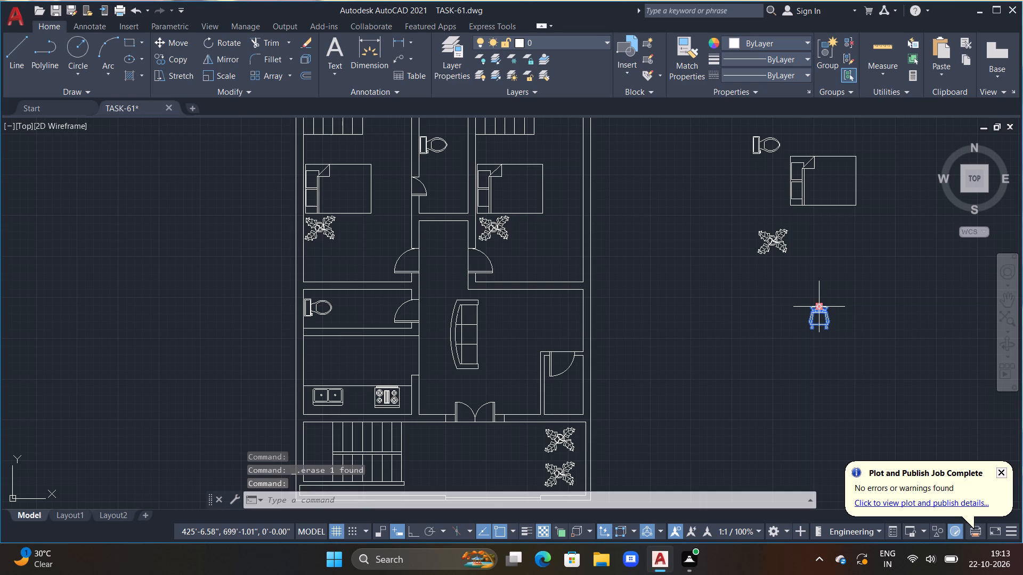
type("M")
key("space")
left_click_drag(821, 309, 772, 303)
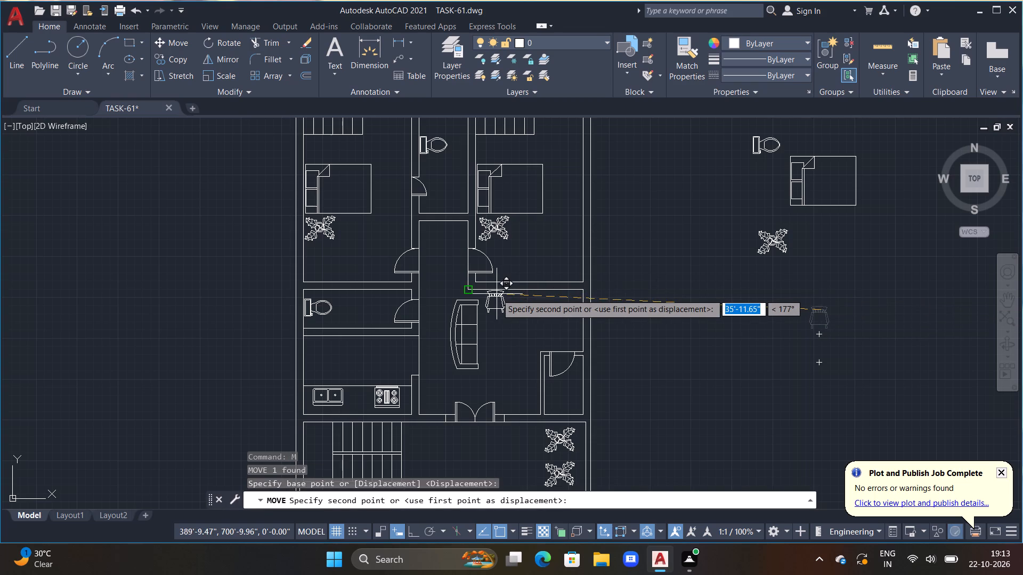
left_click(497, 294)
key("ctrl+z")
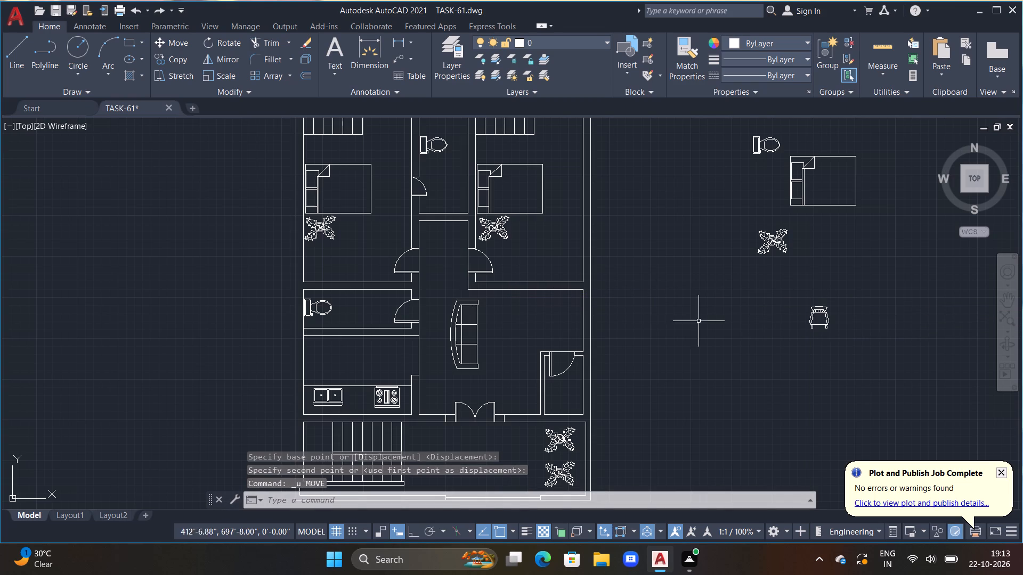
Copy the rocking chair block from beside the plan into the living room, against the upper wall right of the sofa.
left_click(814, 322)
left_click(807, 323)
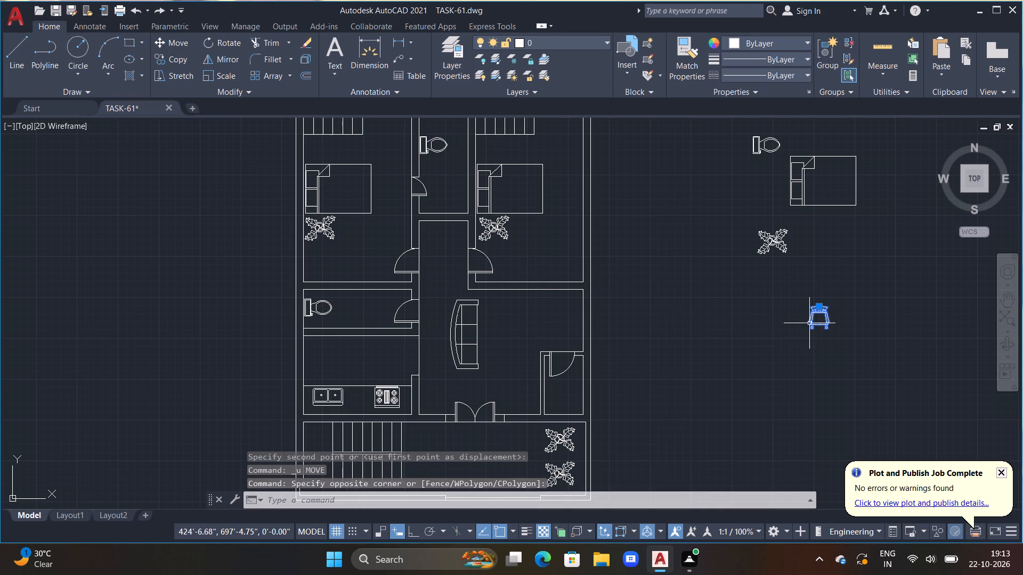
type("CO")
key("space")
left_click_drag(823, 306, 817, 306)
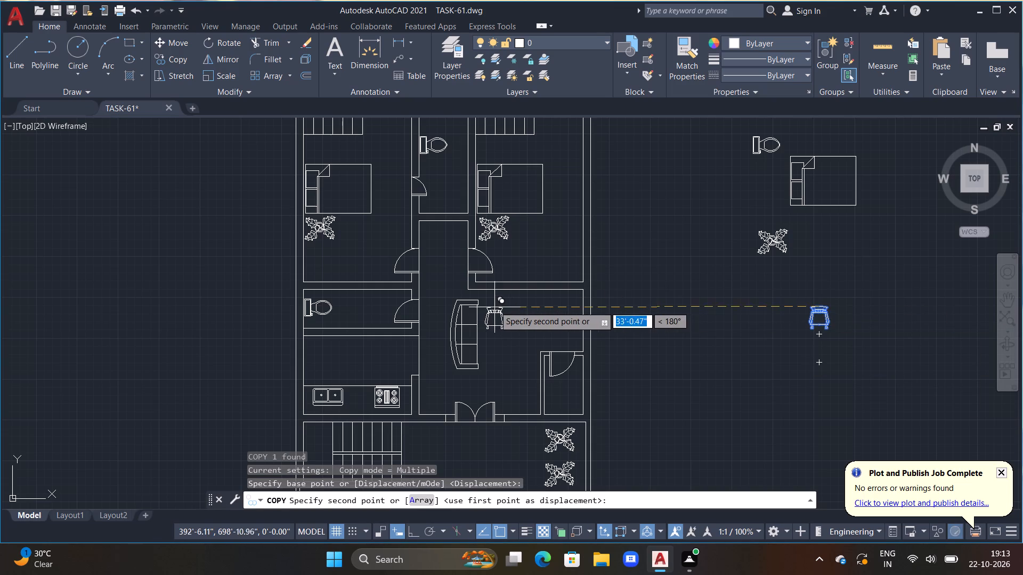
scroll(498, 301, "up", 2)
key("F8")
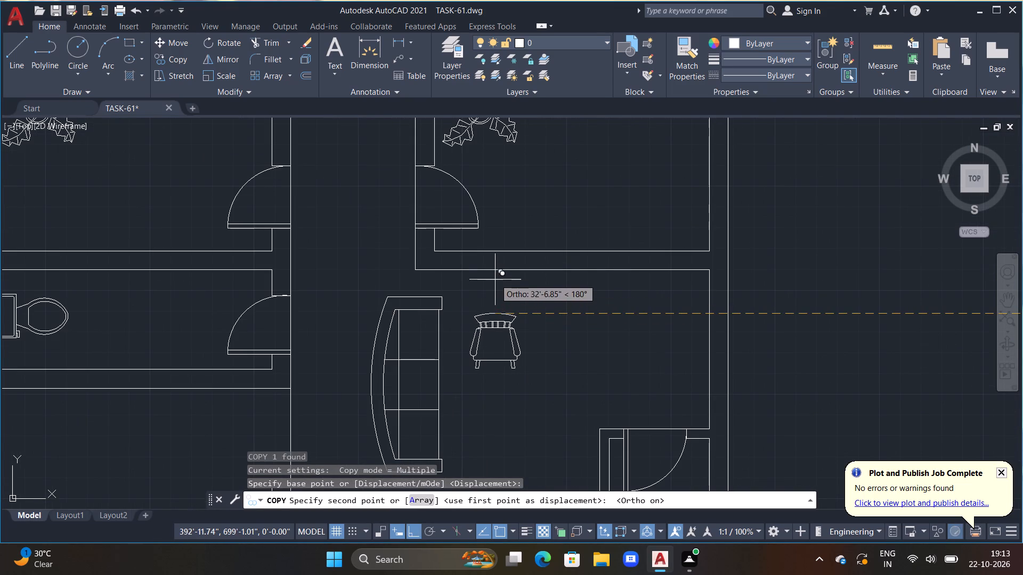
key("F8")
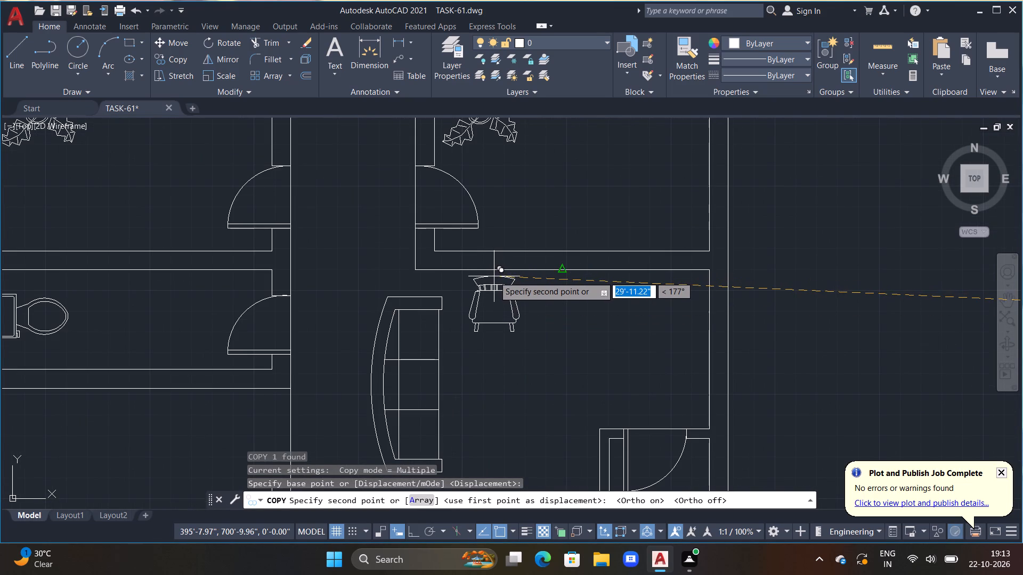
left_click(494, 276)
key("Escape")
Move the copied rocking chair left so it sits beside the upper end of the sofa in the living room.
scroll(492, 295, "down", 2)
left_click(513, 307)
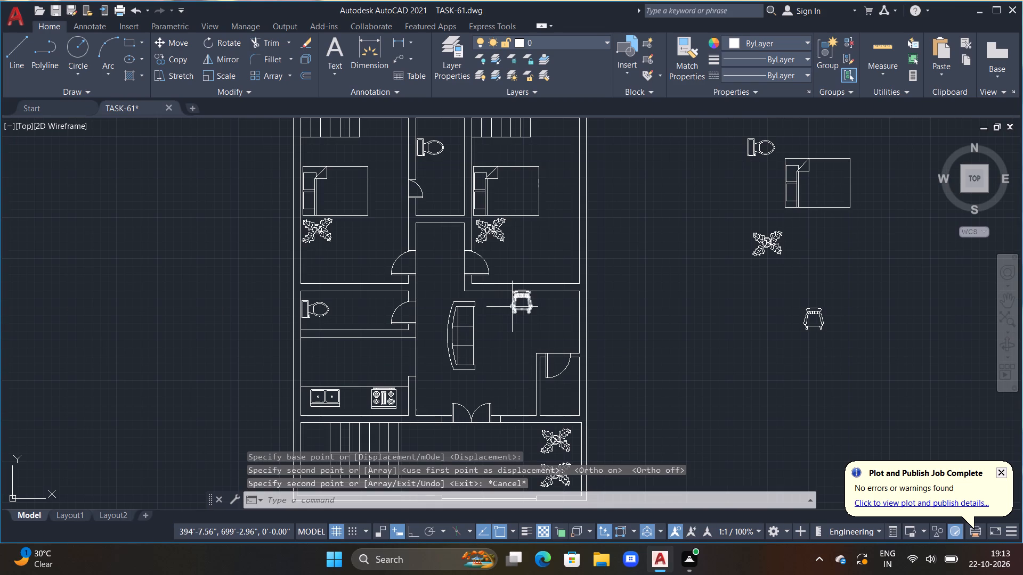
type("M")
key("space")
left_click_drag(513, 307, 507, 312)
scroll(488, 315, "up", 2)
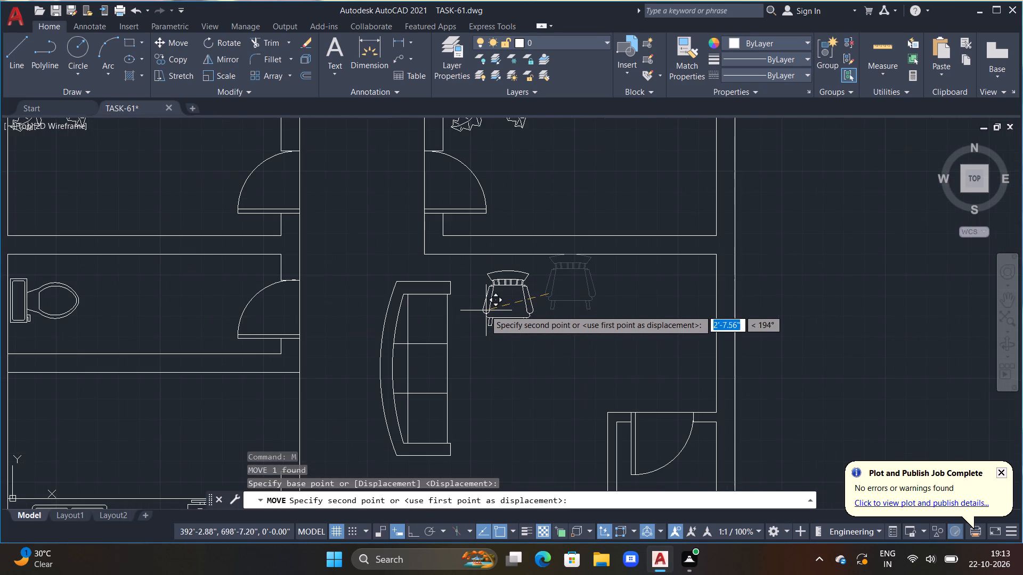
left_click(477, 301)
key("Escape")
scroll(498, 321, "down", 2)
middle_click_drag(522, 363, 490, 322)
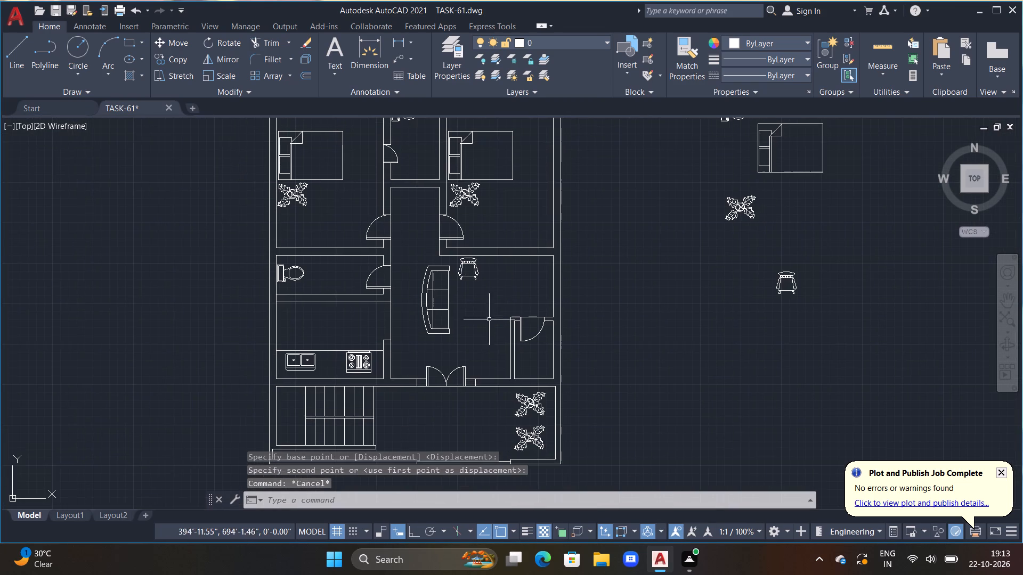
Rotate the original rocking chair outside the plan by 180° about the midpoint of its back, with Ortho on.
left_click(786, 273)
type("RO")
key("space")
key("F8")
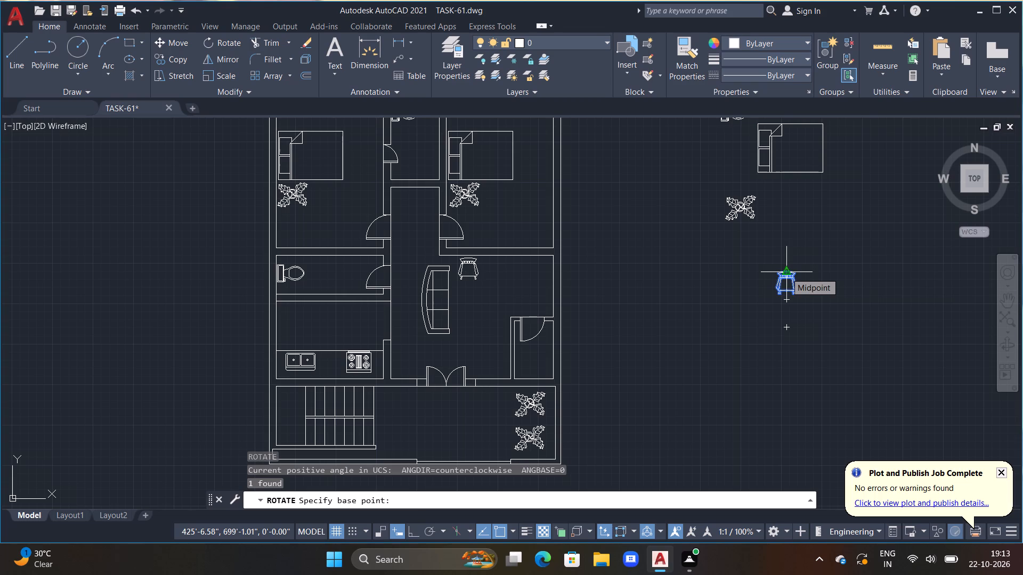
left_click_drag(786, 273, 793, 274)
double_click(738, 285)
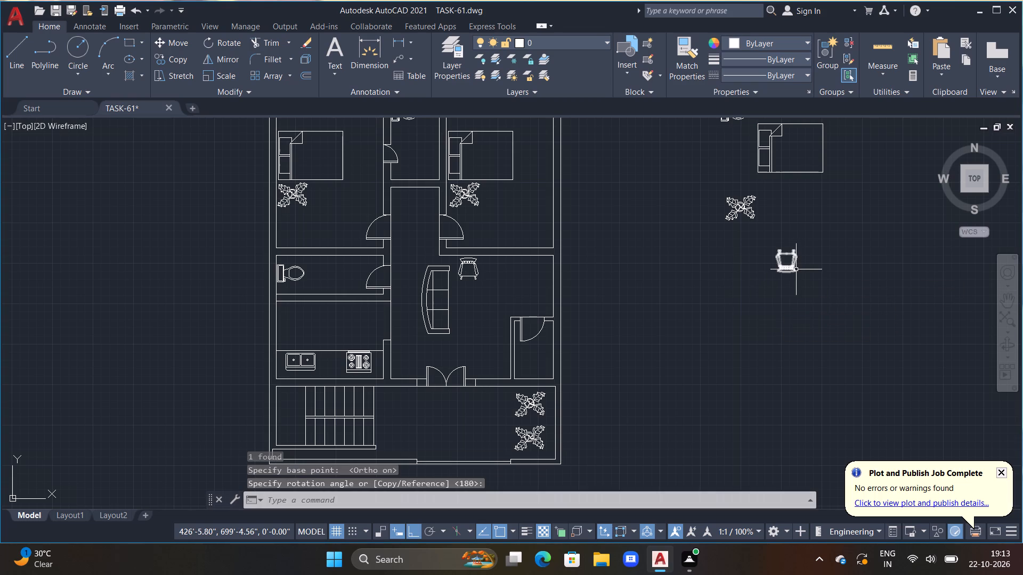
Move the rotated rocking chair into the living room, beside the sofa's lower end and facing the first chair, with Ortho off.
left_click(796, 269)
type("M")
key("space")
left_click_drag(792, 278, 752, 294)
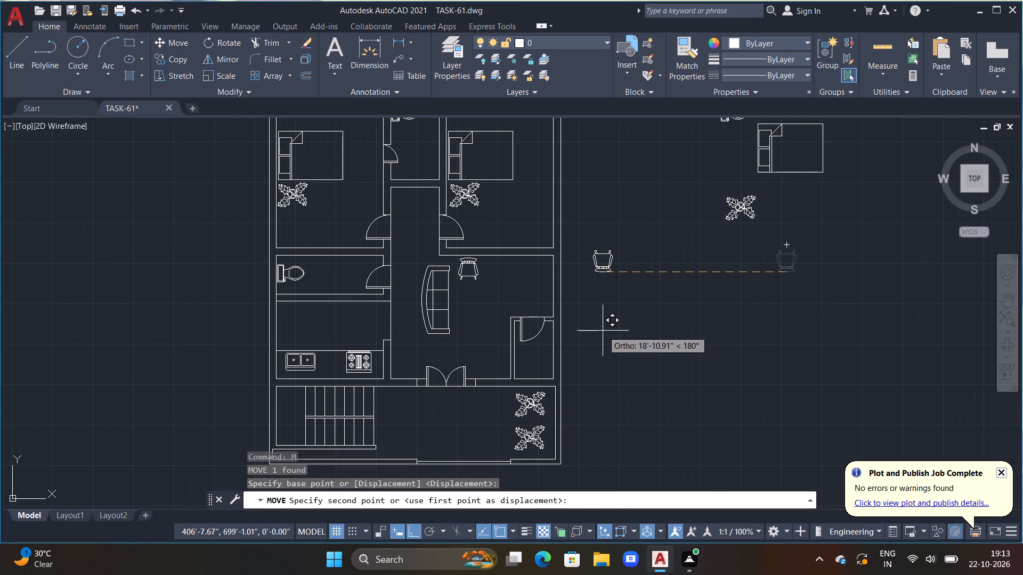
key("F8")
scroll(469, 343, "up", 1)
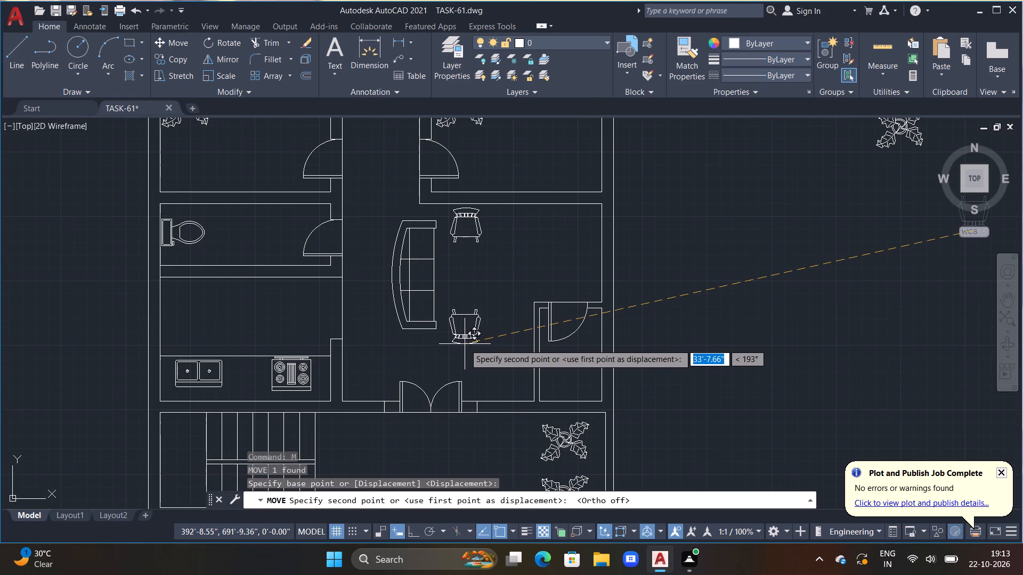
left_click(465, 344)
key("Escape")
Erase the spare toilet, bed and plant blocks left outside the plan.
scroll(562, 340, "down", 1)
scroll(676, 326, "down", 1)
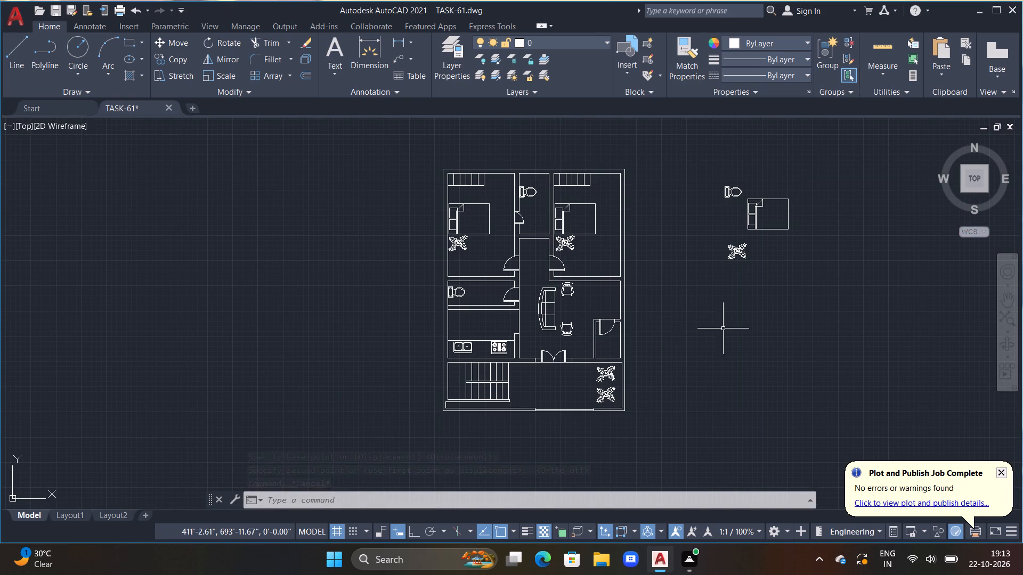
left_click_drag(817, 161, 825, 323)
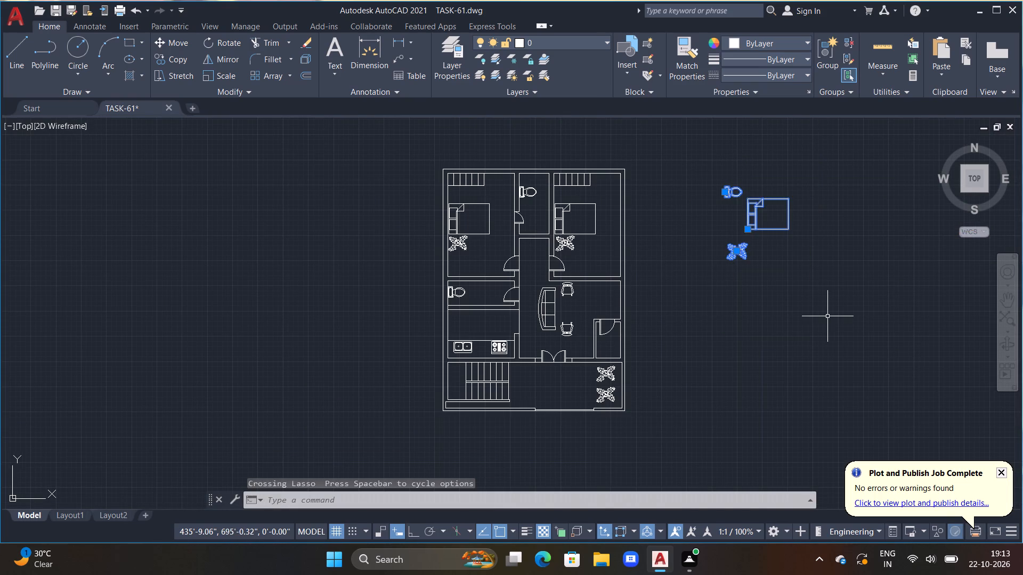
key("Delete")
key("Delete")
key("Delete")
key("Delete")
key("Delete")
key("Escape")
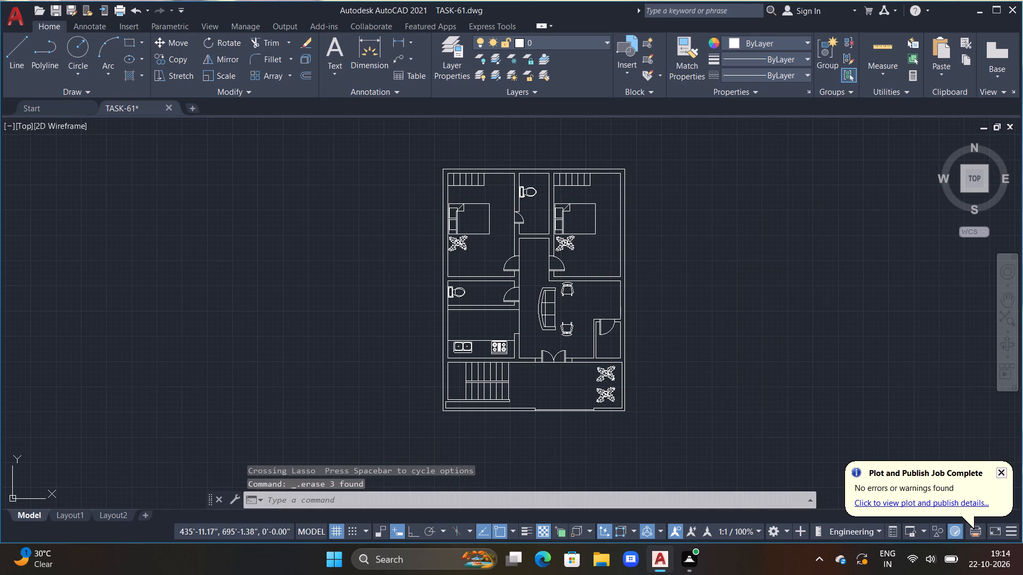
key("Escape")
key("Escape")
Trim the short piece of outer-wall inner line between the lower-left toilet room and the kitchen.
middle_click_drag(539, 366, 608, 433)
key("Escape")
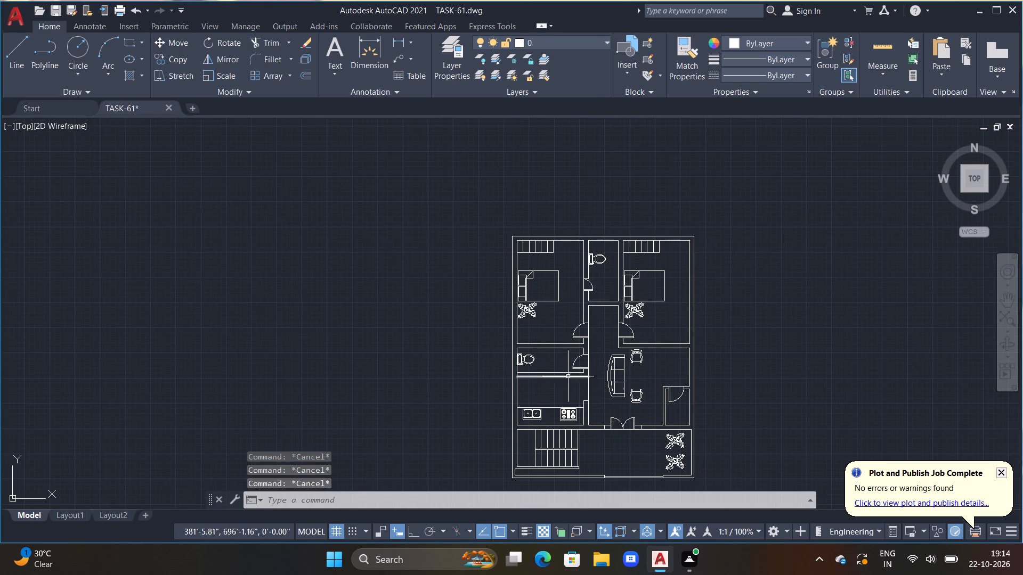
scroll(558, 365, "up", 2)
scroll(501, 391, "up", 1)
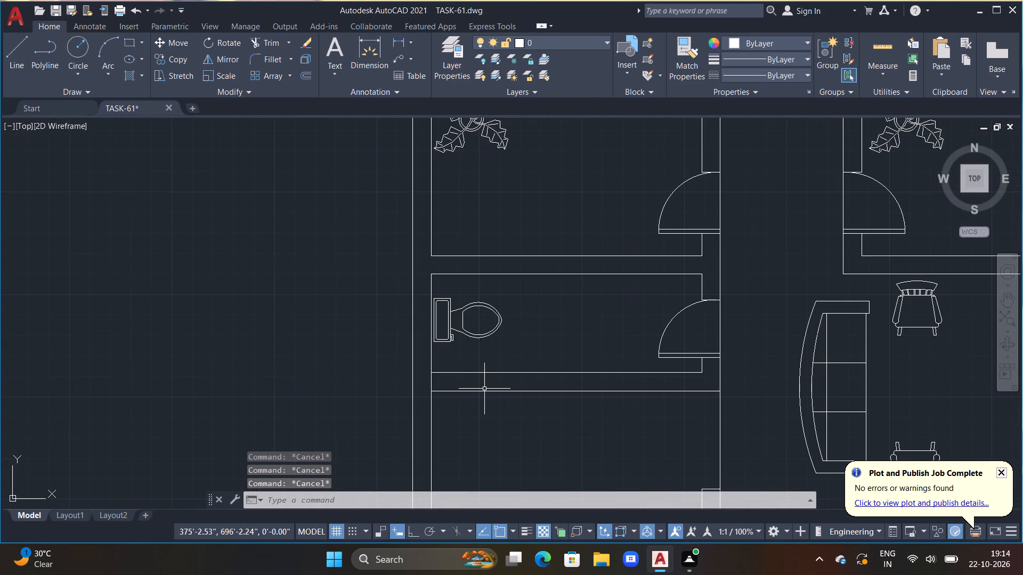
key("t")
type("R")
key("space")
left_click(430, 380)
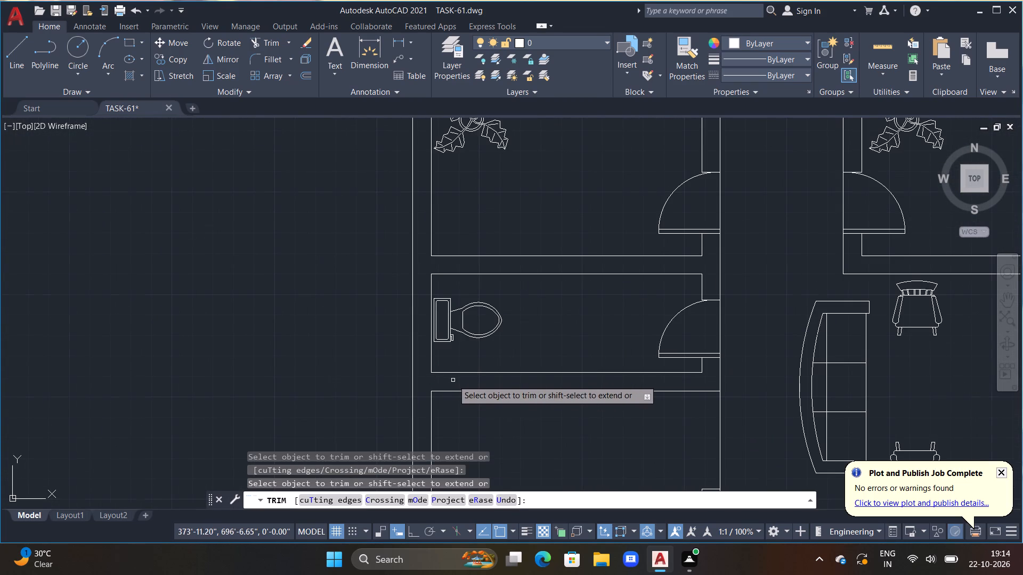
scroll(453, 384, "down", 2)
middle_click_drag(473, 398, 470, 295)
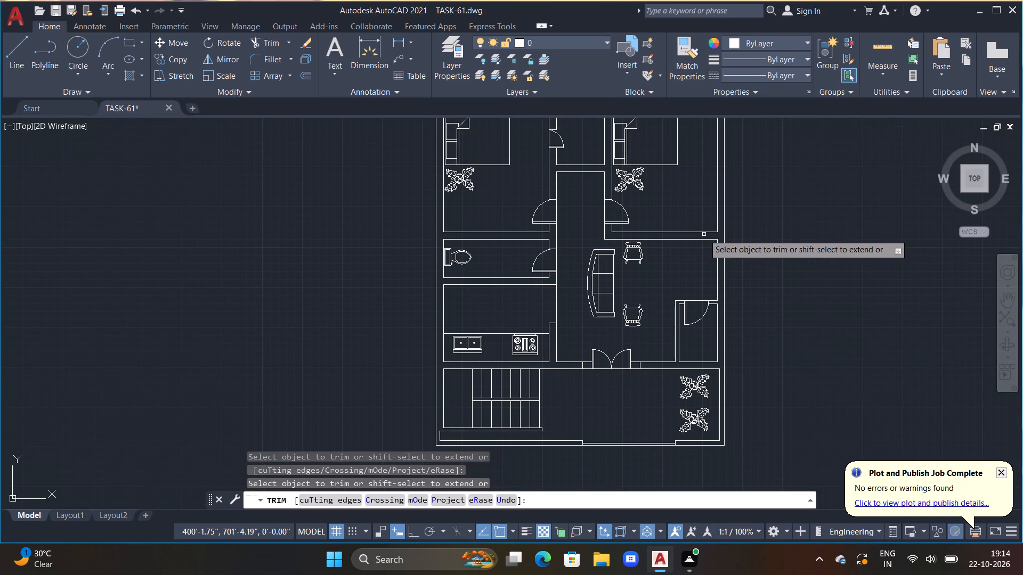
middle_click_drag(708, 287, 723, 424)
key("Escape")
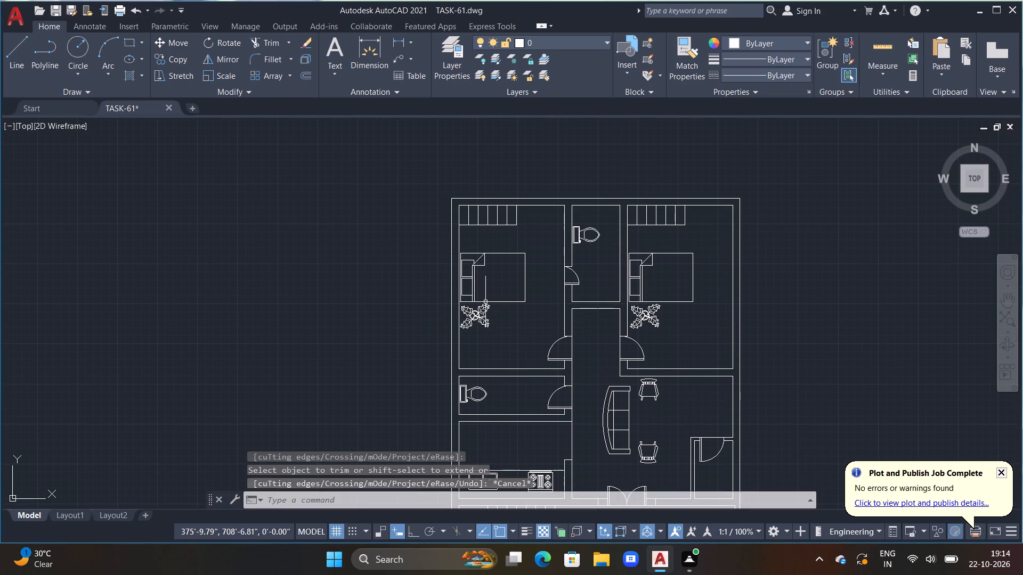
key("Escape")
key("Escape")
key("Escape")
key("Escape")
key("Escape")
key("Escape")
key("Escape")
key("Escape")
key("Escape")
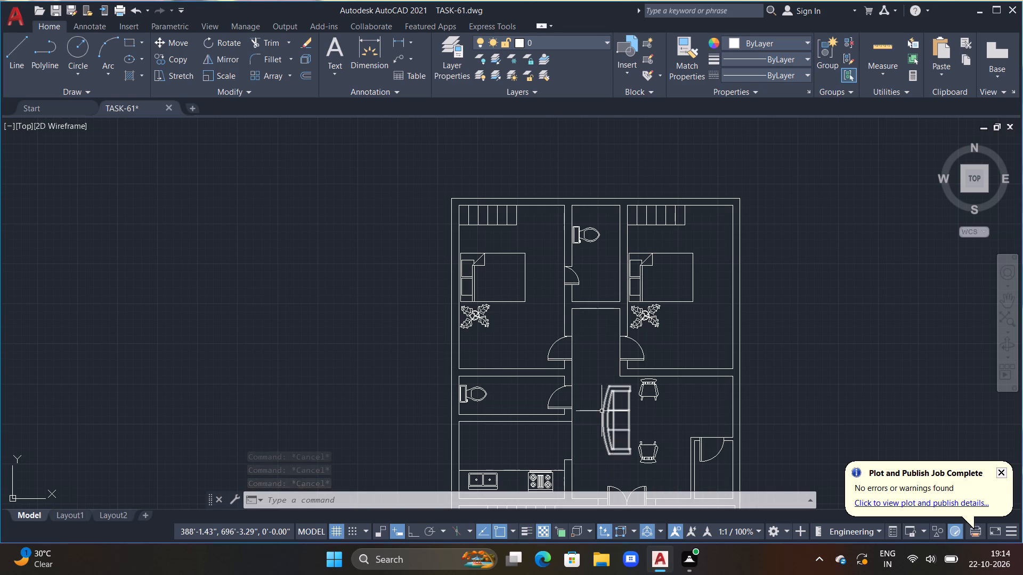
With the object colour set to Cyan, draw a vertical line about 1'-10.5" long across the upper-left bedroom's top wall, right of the wardrobe.
left_click(807, 42)
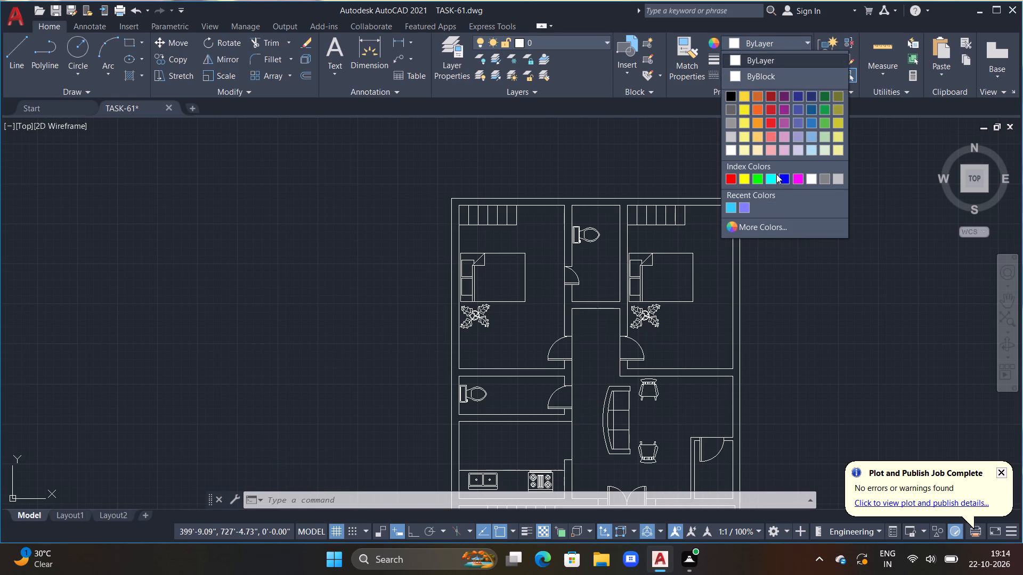
left_click(771, 180)
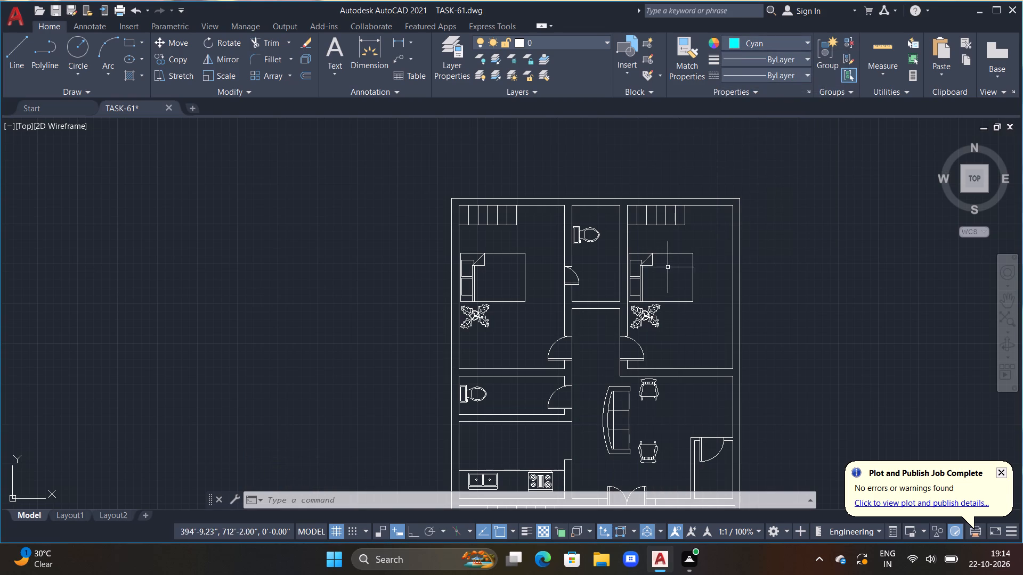
scroll(566, 209, "up", 2)
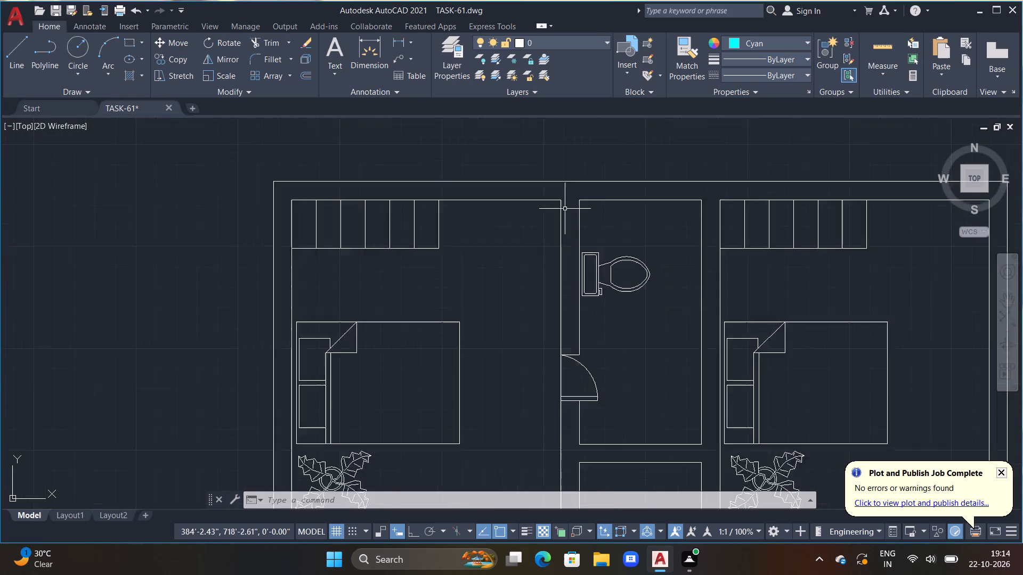
scroll(565, 209, "up", 1)
type("L")
key("space")
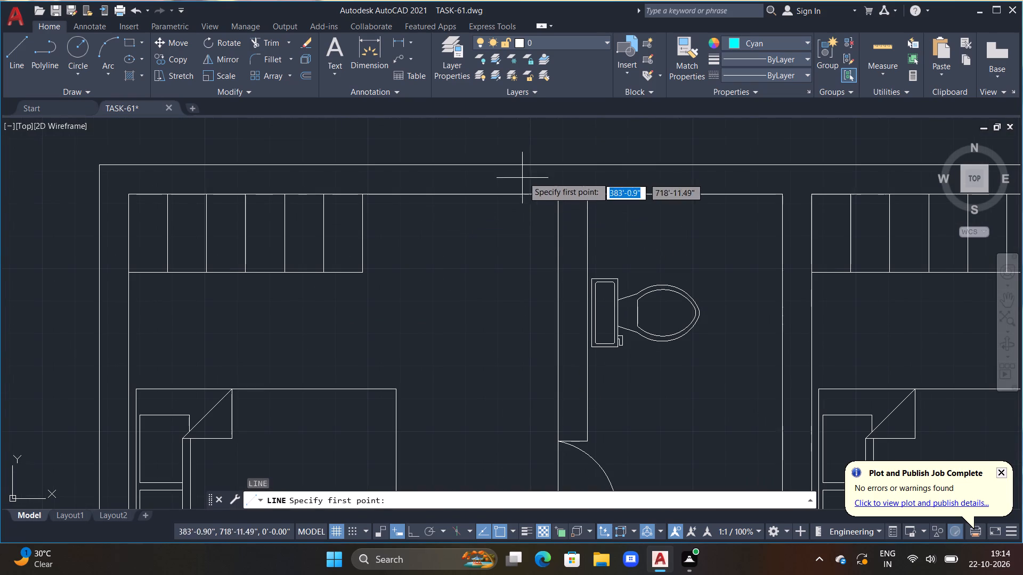
left_click(505, 154)
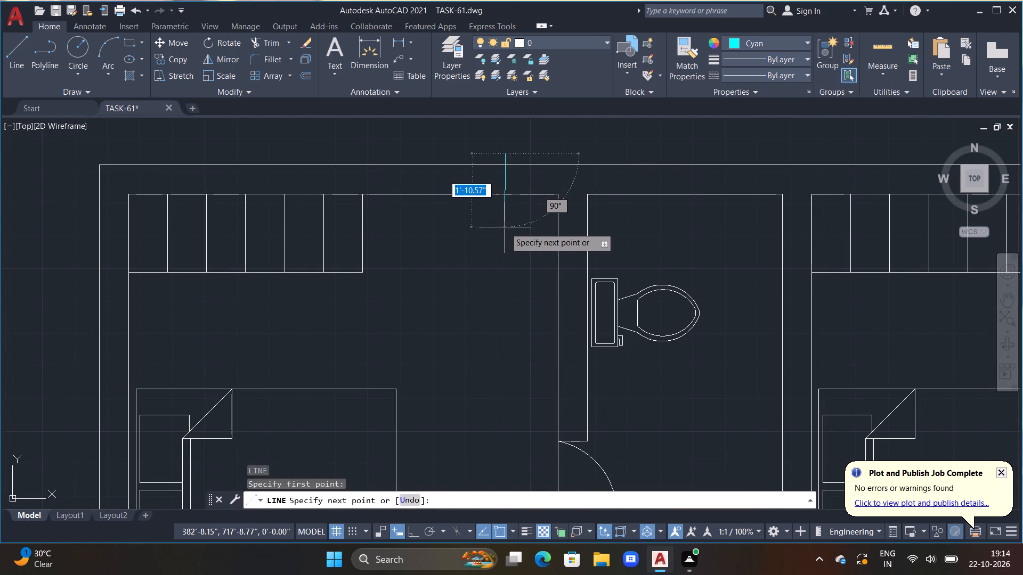
key("F8")
left_click(505, 227)
key("Escape")
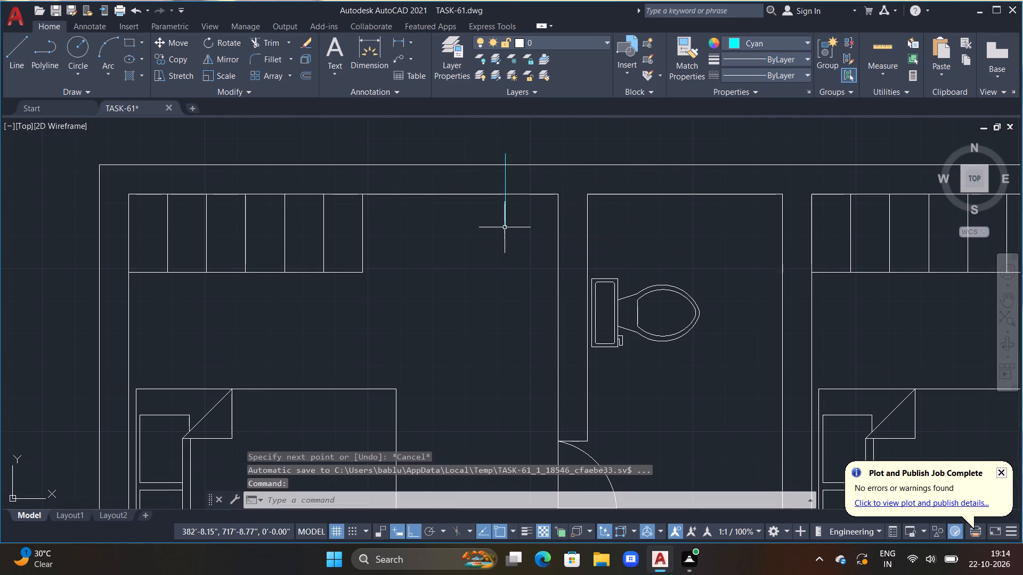
Trim both overhanging ends of the cyan line back to the inner and outer faces of the top wall.
type("TR")
key("space")
left_click_drag(506, 211, 493, 214)
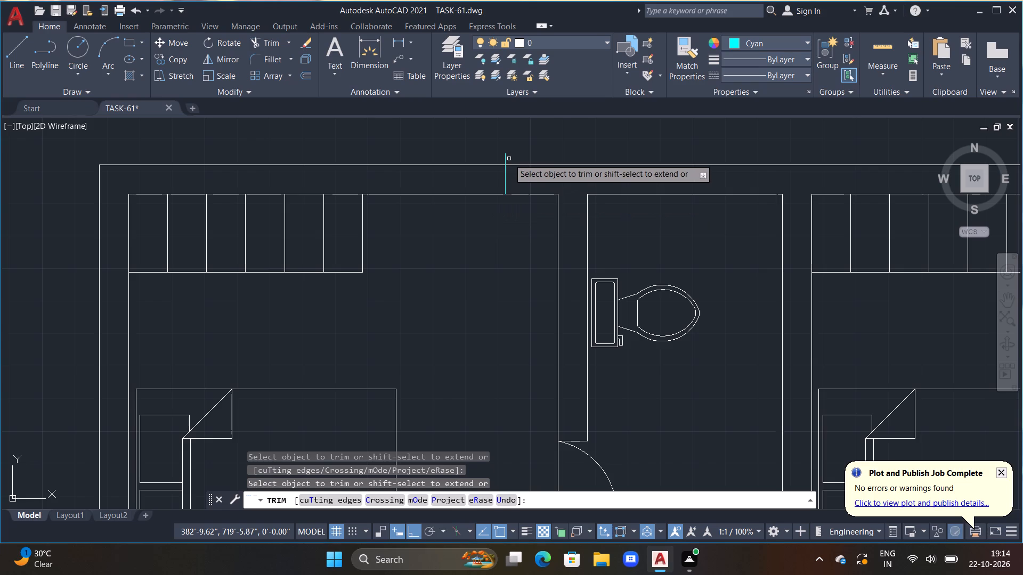
left_click(505, 157)
key("Escape")
key("Escape")
key("Escape")
key("Escape")
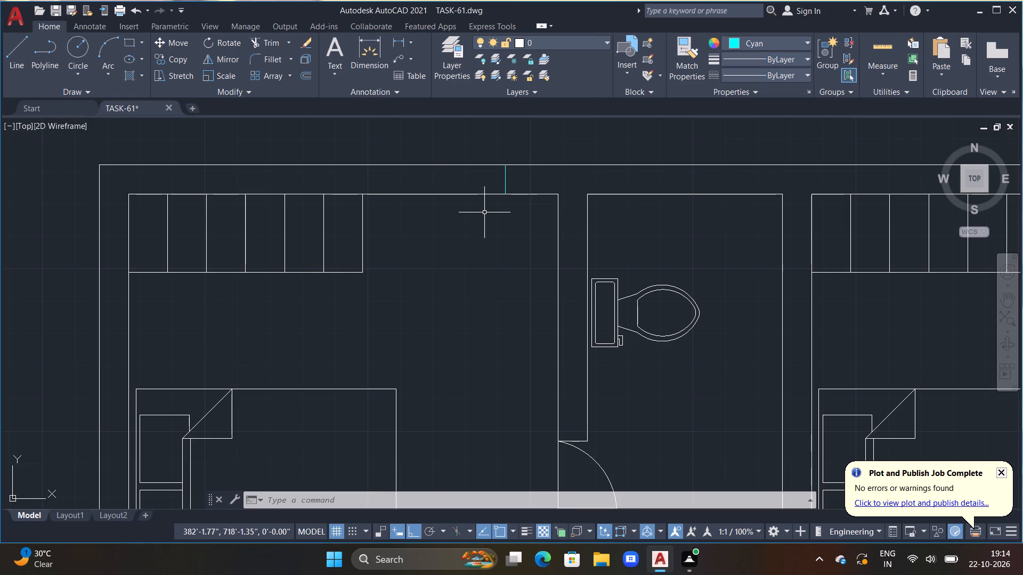
Draw a 3' line leftward along the wall's inner face from the cyan line, continuing about 11.6" upward past the outer face.
key("l")
key("space")
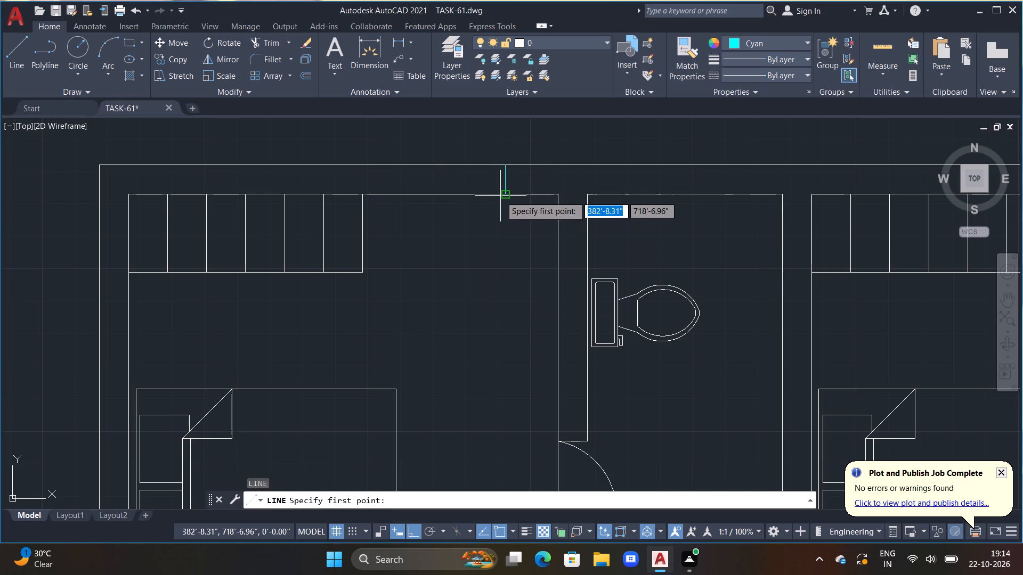
left_click_drag(505, 196, 490, 195)
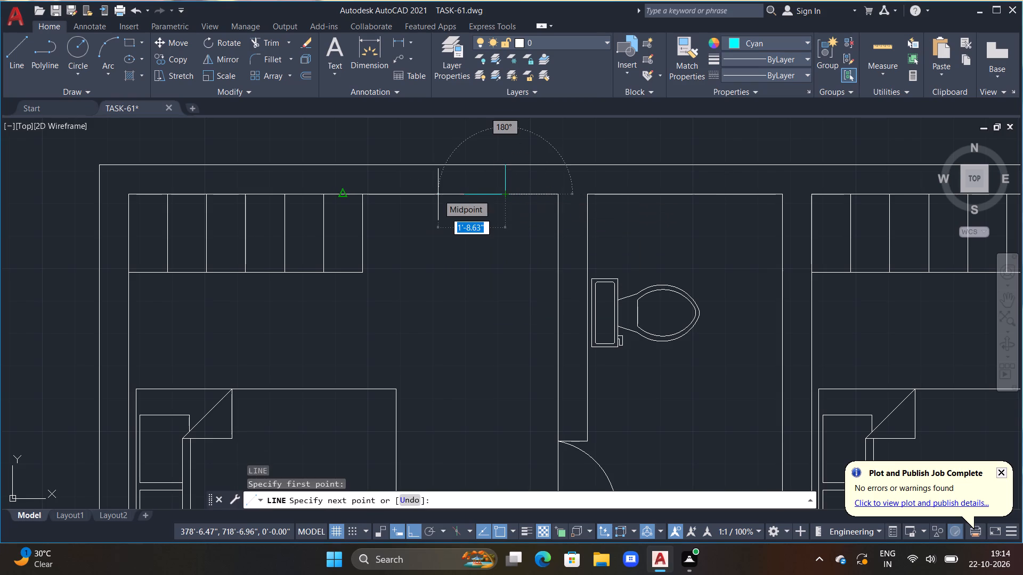
type("4'")
key("Return")
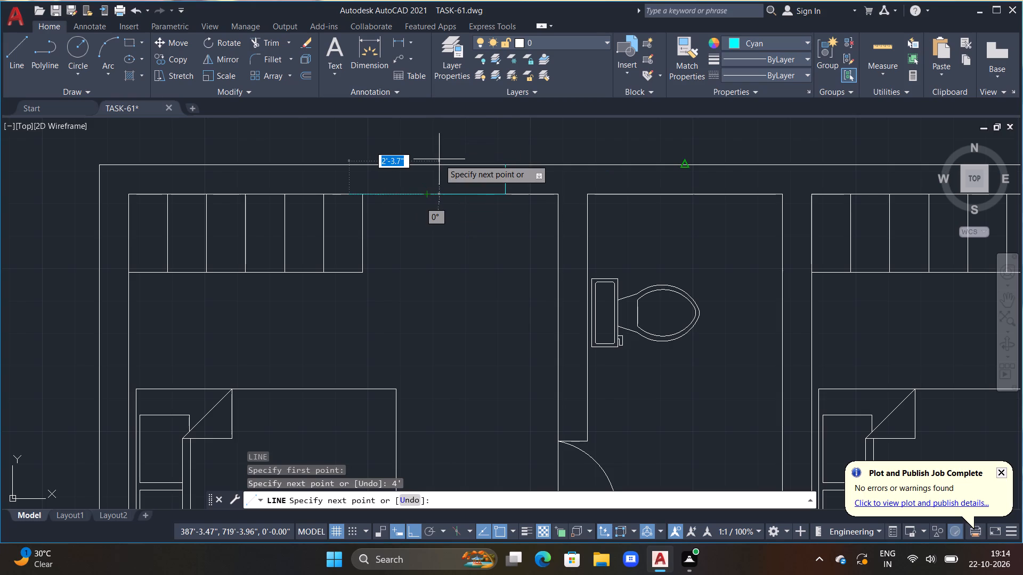
key("ctrl+z")
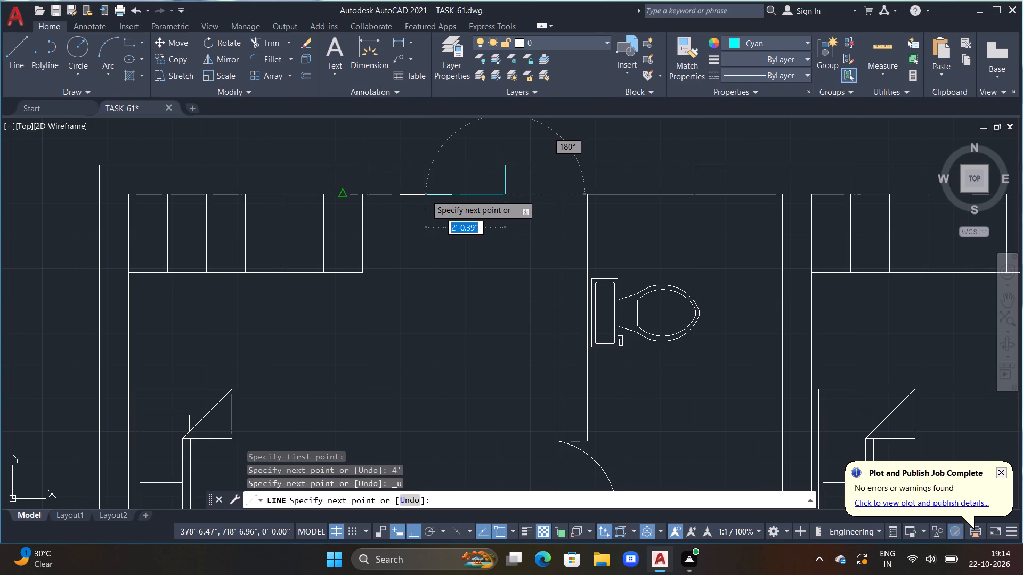
type("3'")
key("Return")
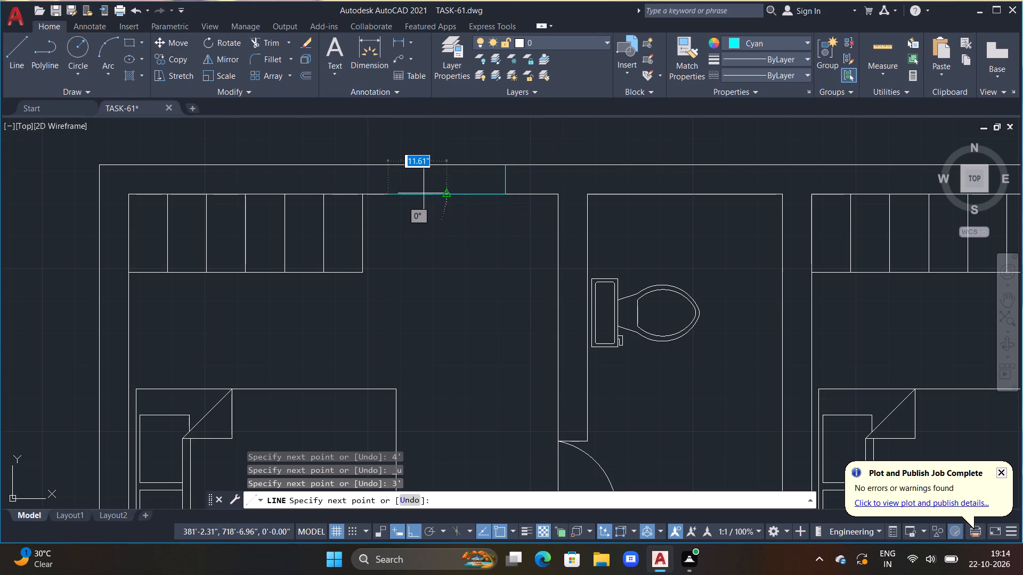
scroll(387, 161, "up", 2)
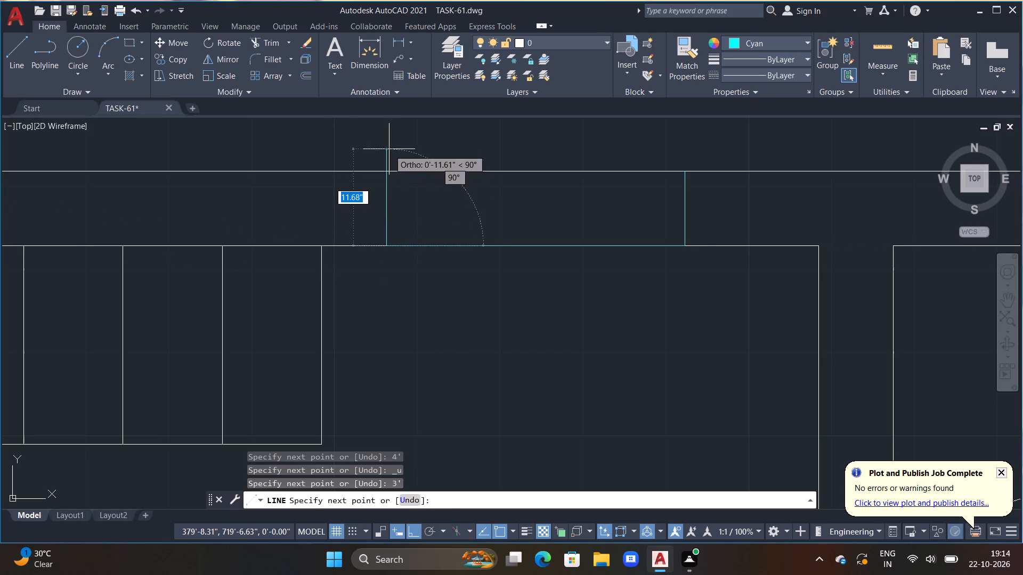
left_click(389, 149)
key("Escape")
Trim the overhanging end of the second vertical cyan line at the wall's outer face.
type("TR")
key("space")
left_click(387, 151)
left_click_drag(387, 152, 386, 154)
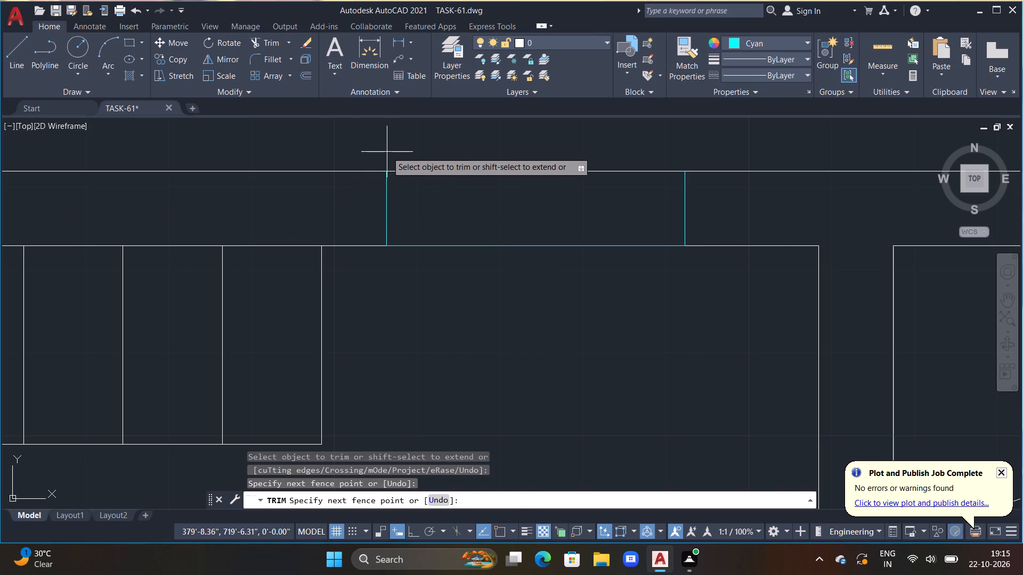
left_click_drag(386, 154, 384, 158)
left_click_drag(393, 146, 368, 150)
key("Escape")
Draw a line along the wall's outer face between the two vertical cyan lines to close the rectangle.
type("L")
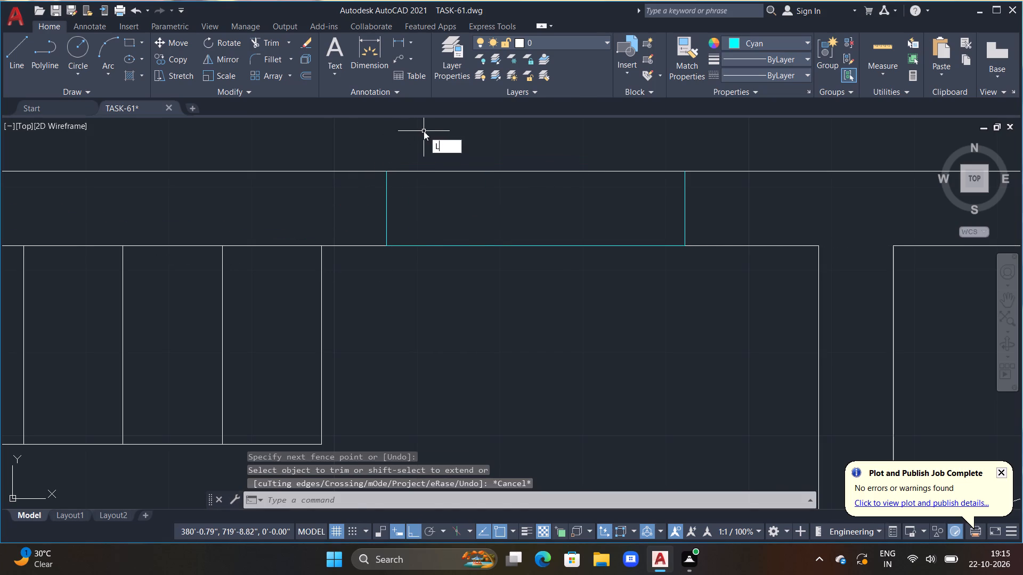
key("space")
left_click_drag(389, 169, 402, 170)
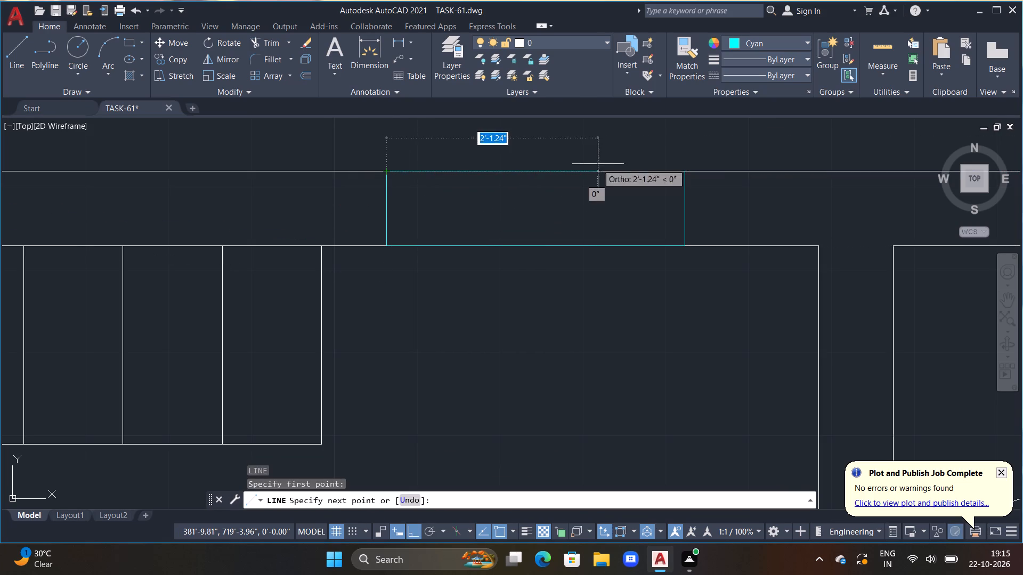
left_click(683, 171)
key("Escape")
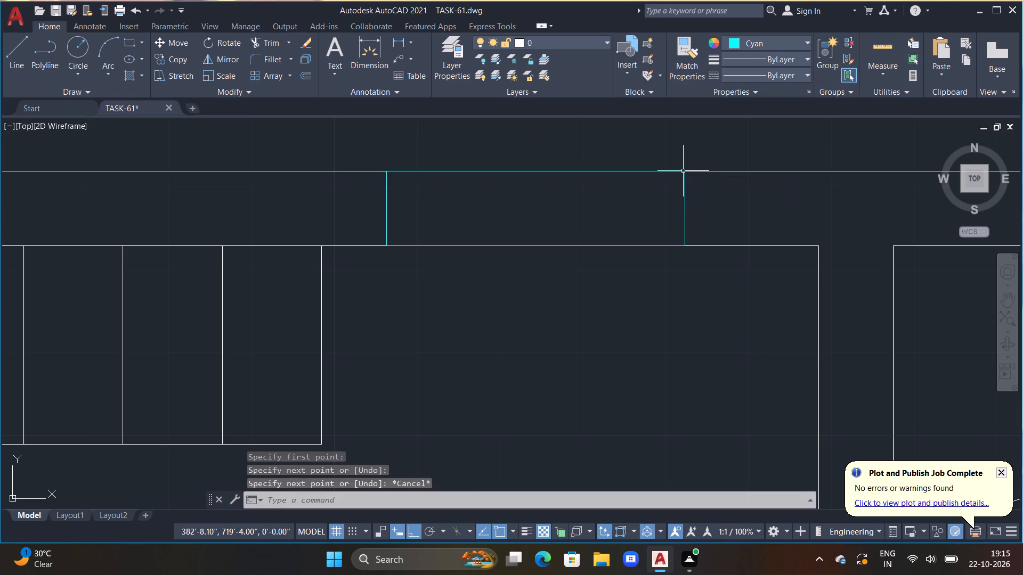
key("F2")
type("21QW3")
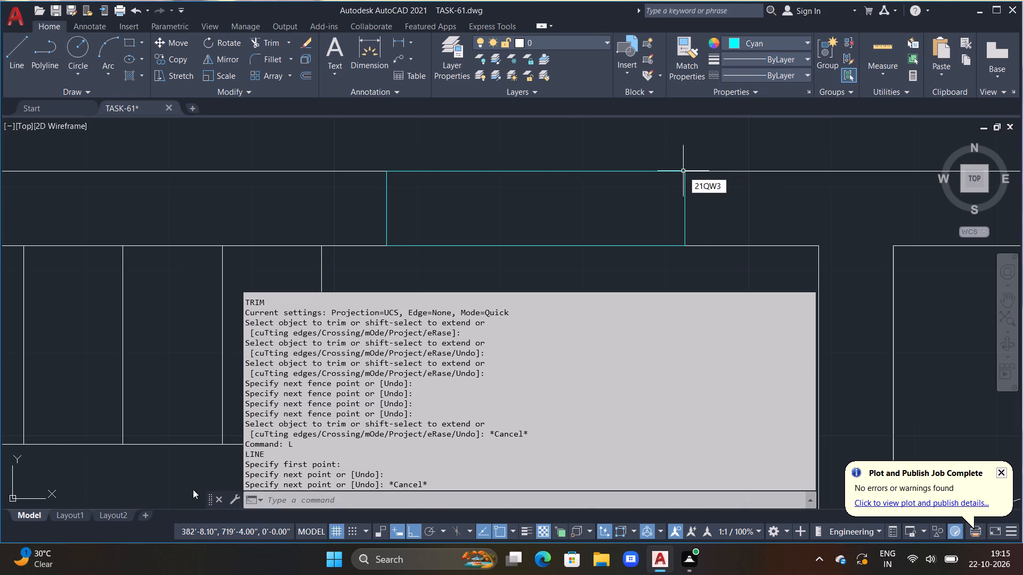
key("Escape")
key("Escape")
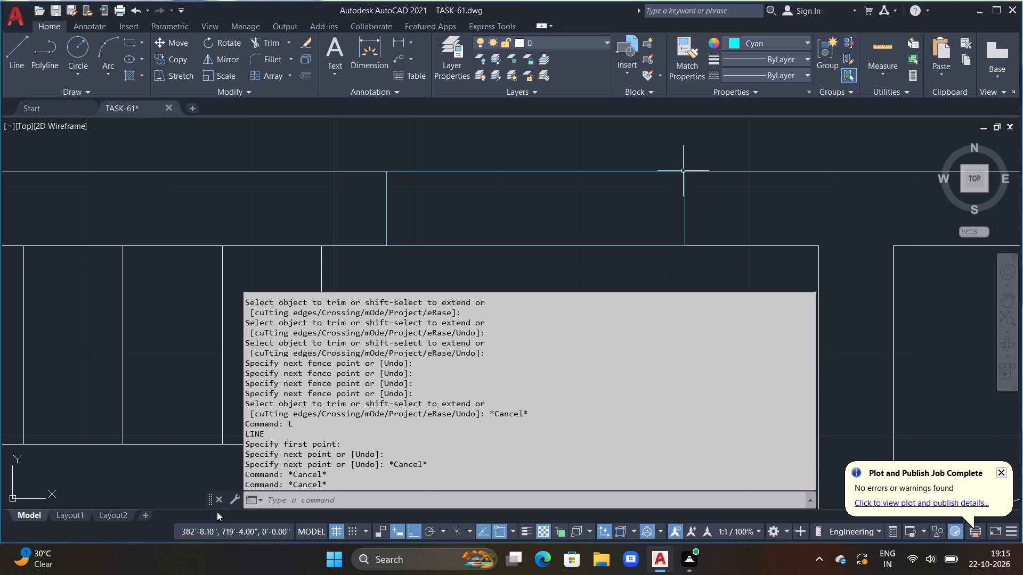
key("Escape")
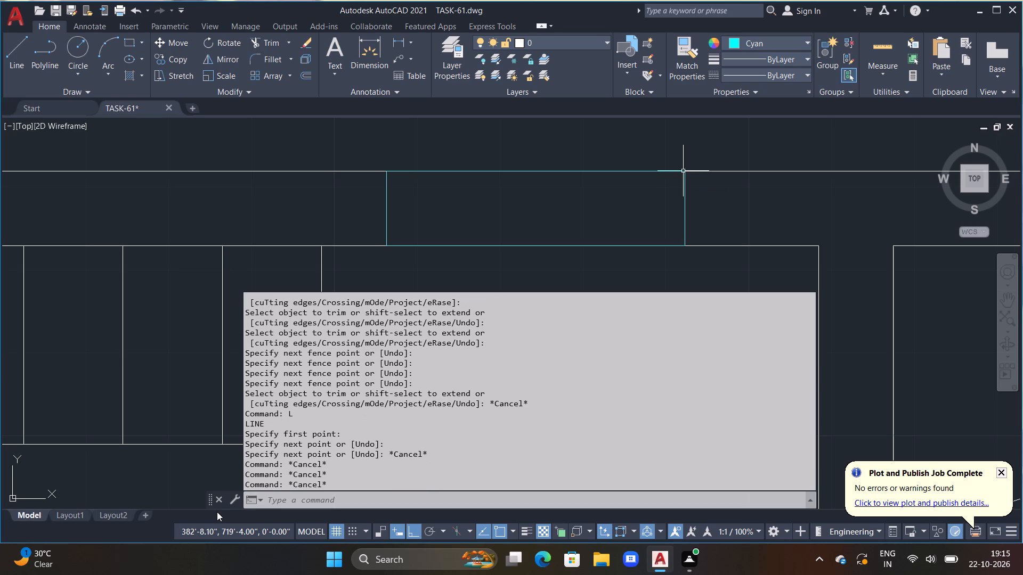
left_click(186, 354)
Draw a vertical cyan line across the top wall above the toilet, from the outer face to just past the inner face.
scroll(425, 384, "down", 2)
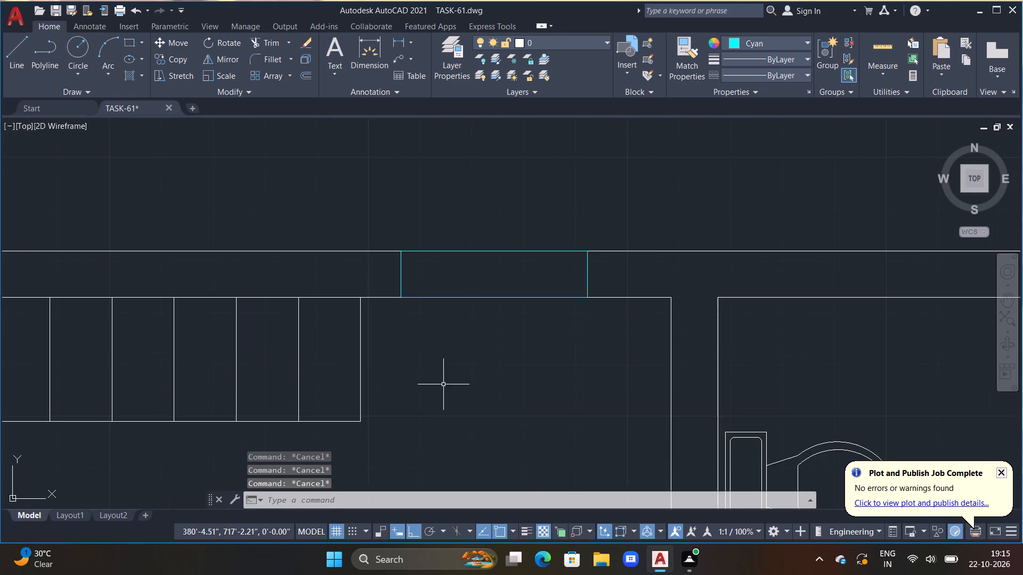
scroll(465, 383, "down", 2)
middle_click_drag(481, 392, 348, 393)
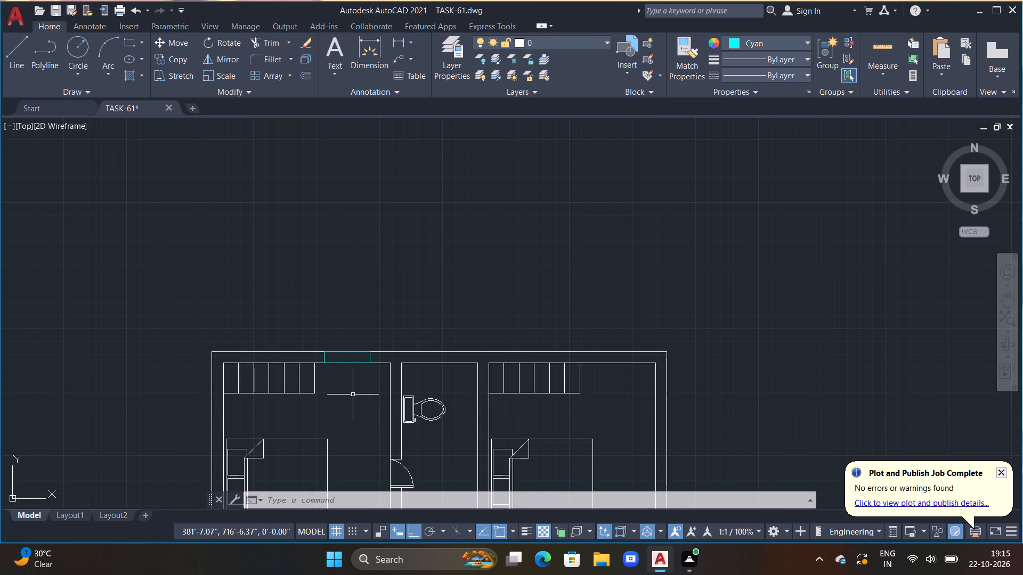
middle_click_drag(430, 363, 394, 342)
scroll(396, 336, "up", 1)
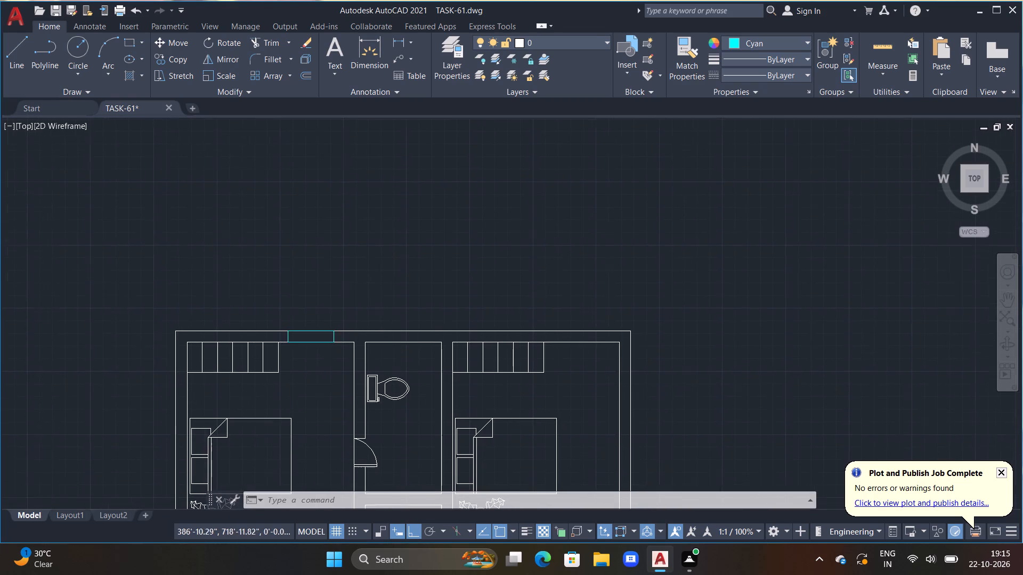
scroll(396, 335, "up", 2)
middle_click_drag(396, 335, 410, 274)
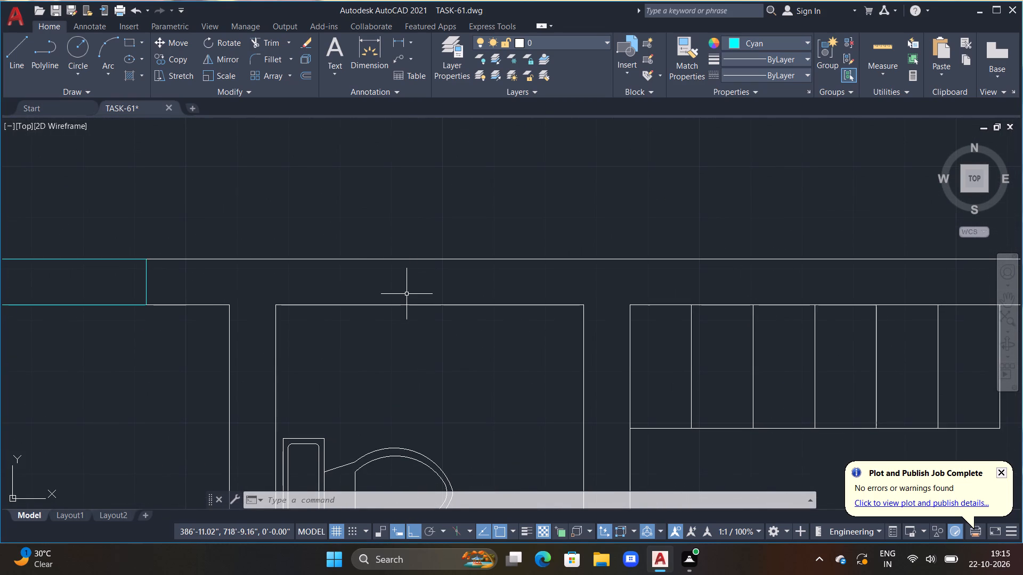
type("L")
key("space")
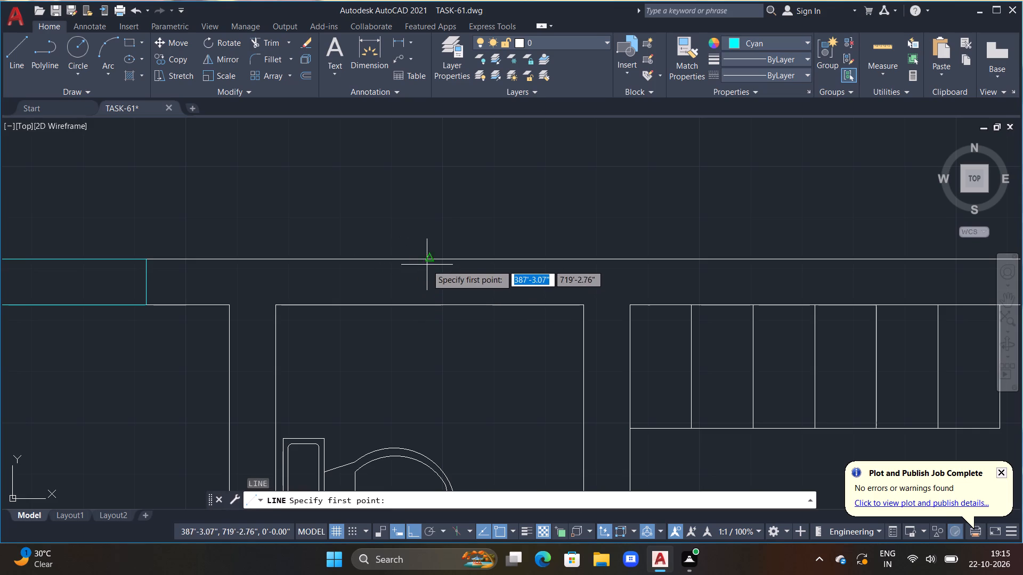
left_click(371, 258)
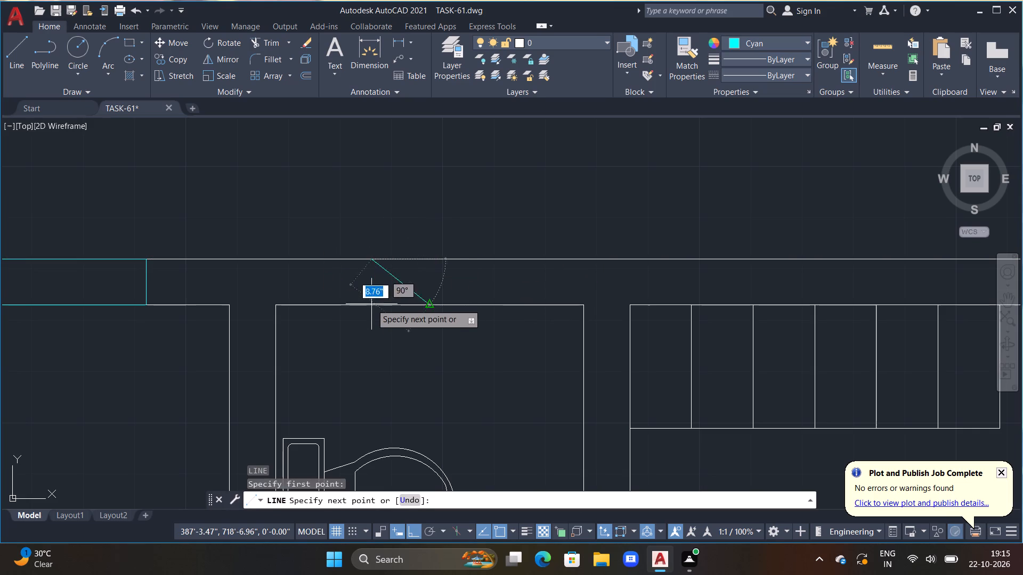
scroll(371, 308, "up", 2)
left_click(360, 319)
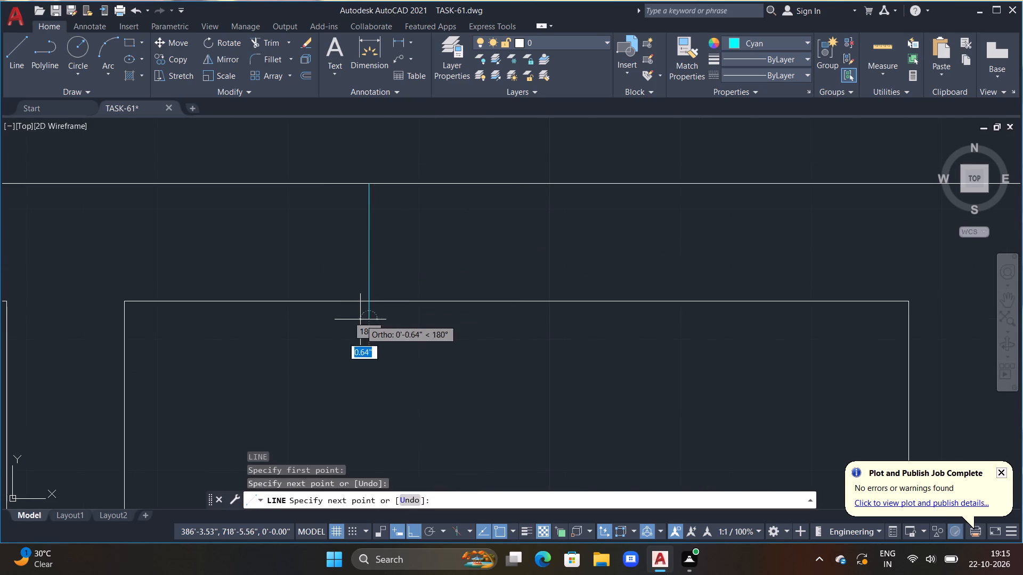
key("Escape")
Trim the overhanging end of the new cyan line back to the wall's inner face.
key("t")
type("R")
key("space")
left_click_drag(356, 307, 404, 314)
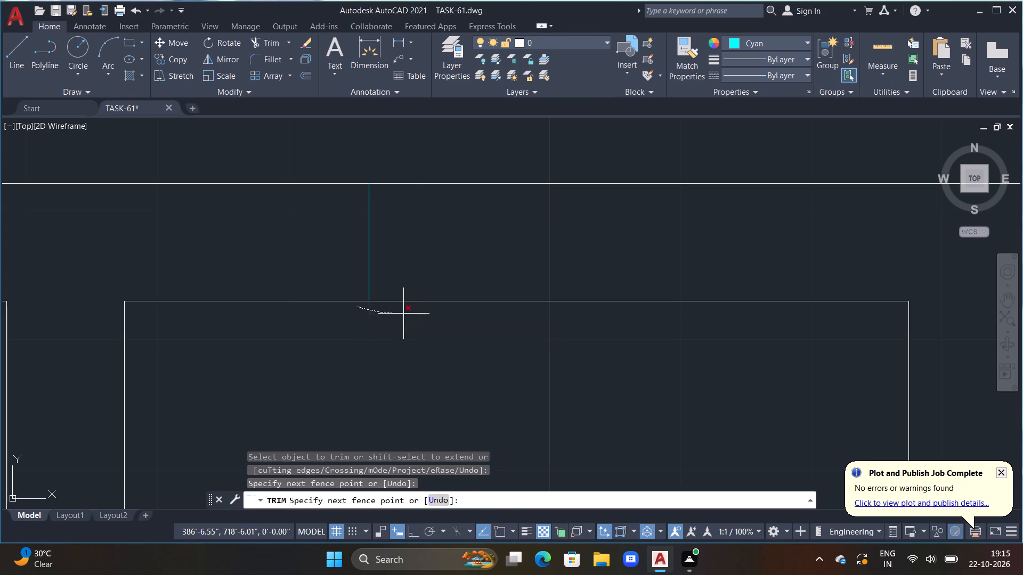
left_click_drag(404, 314, 405, 314)
key("Escape")
Draw a 2' line rightward along the wall's inner face from the cyan line, continuing about 9.4" upward past the outer face.
type("L")
key("space")
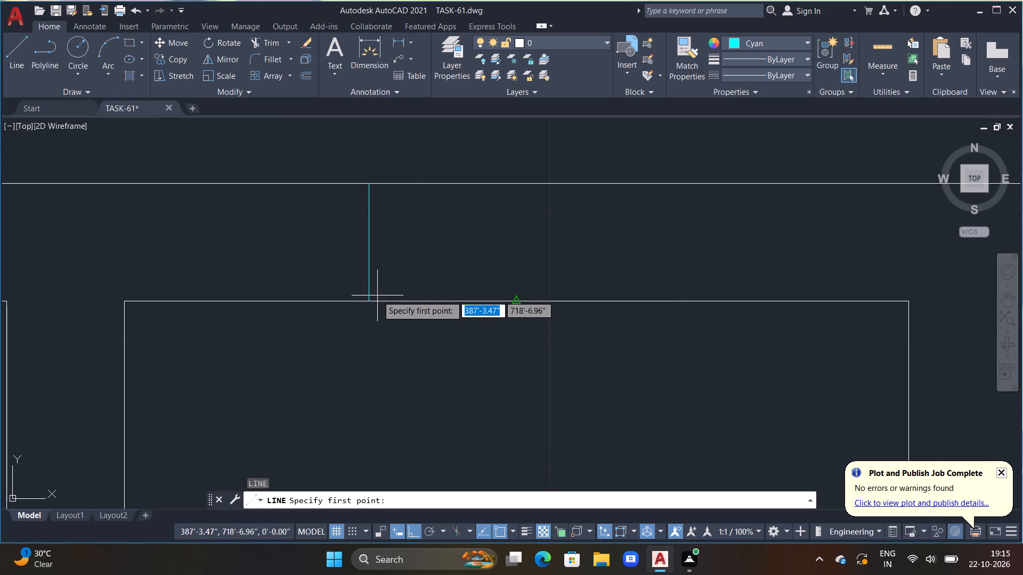
left_click_drag(372, 299, 392, 305)
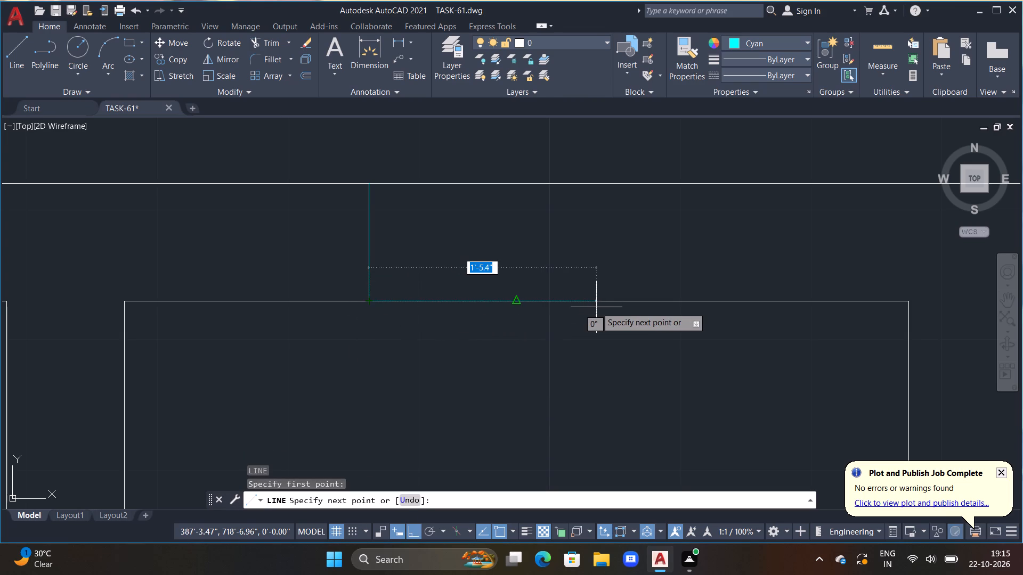
type("2'")
key("Return")
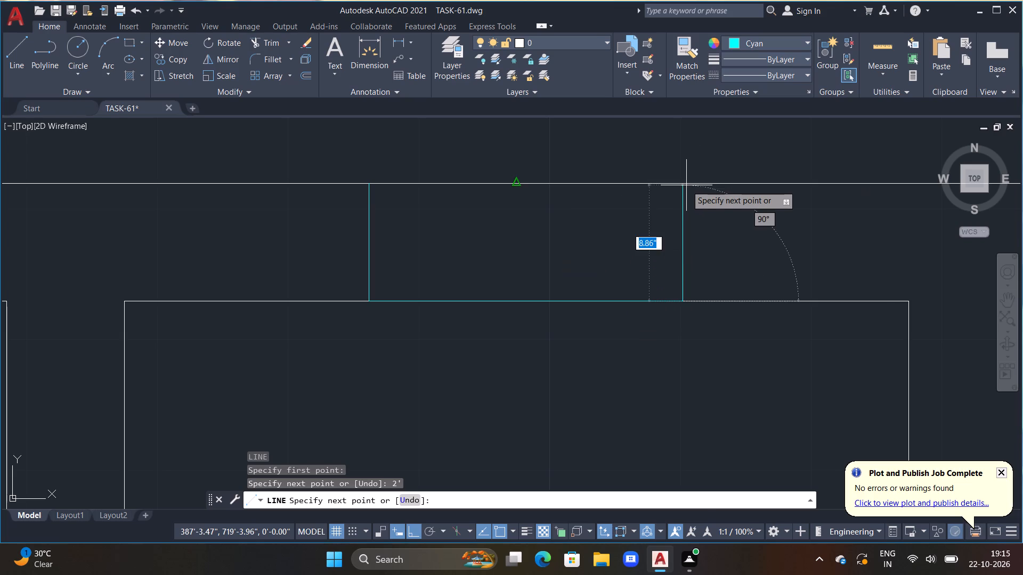
scroll(683, 185, "up", 2)
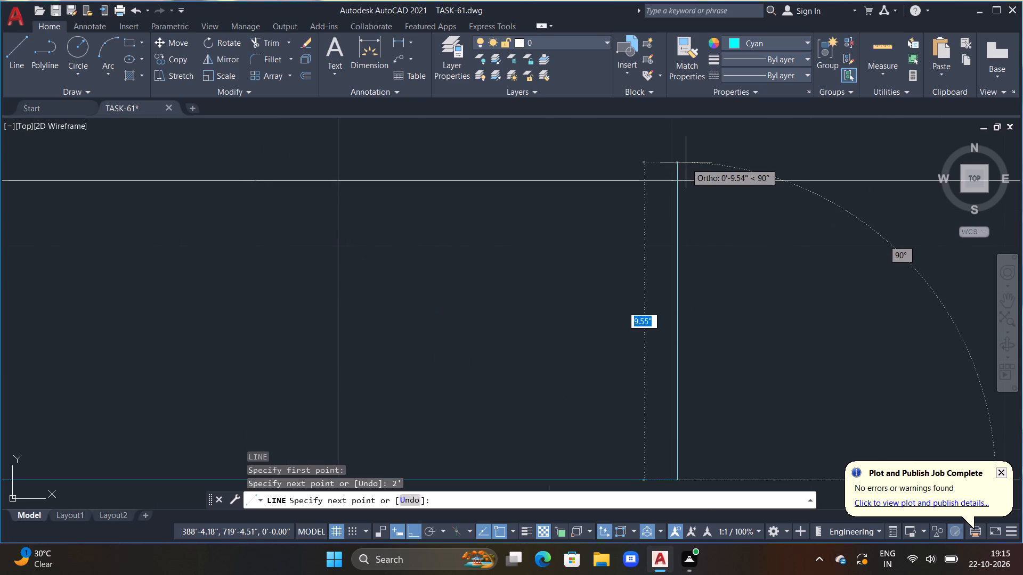
left_click(684, 167)
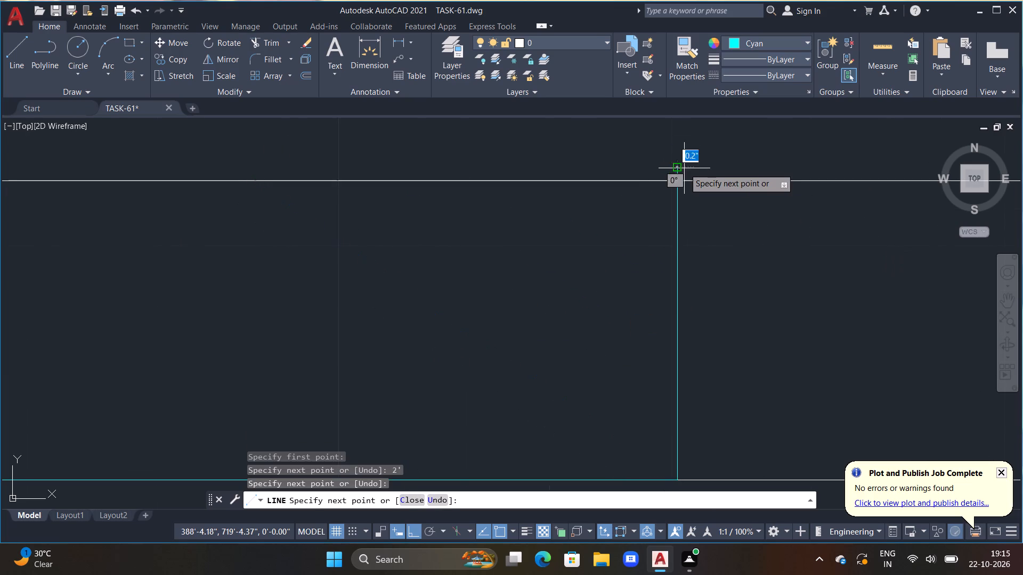
key("Escape")
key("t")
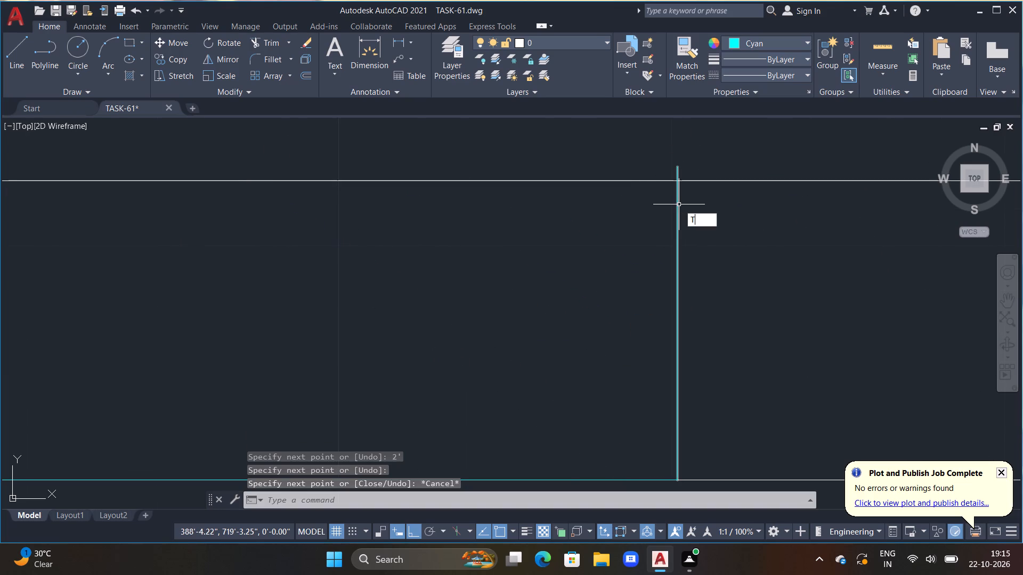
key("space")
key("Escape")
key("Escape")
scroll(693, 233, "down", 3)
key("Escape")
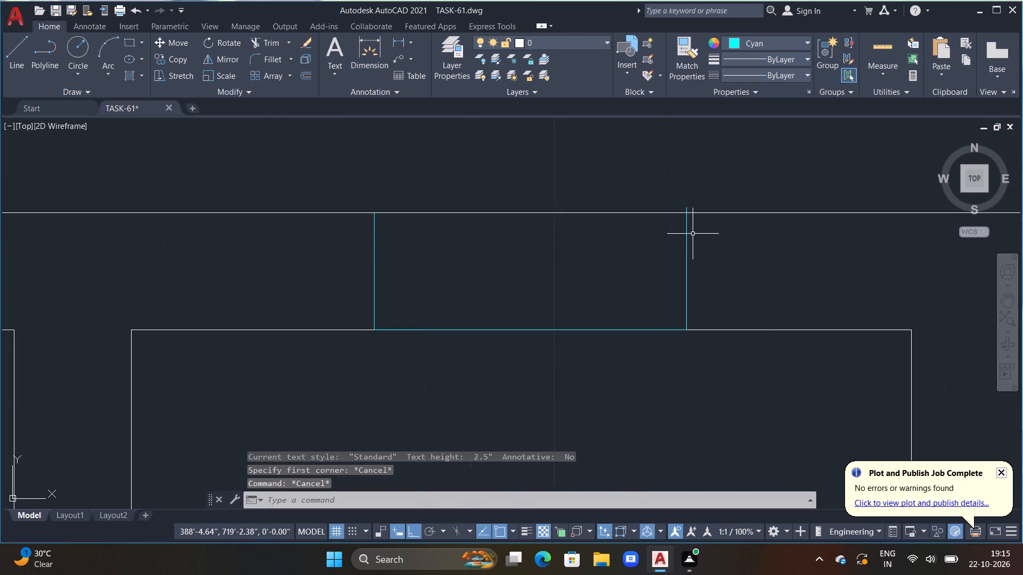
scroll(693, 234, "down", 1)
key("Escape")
Trim the overhanging end of the toilet opening's second vertical cyan line at the wall's outer face.
middle_click_drag(693, 235, 599, 244)
scroll(593, 244, "up", 2)
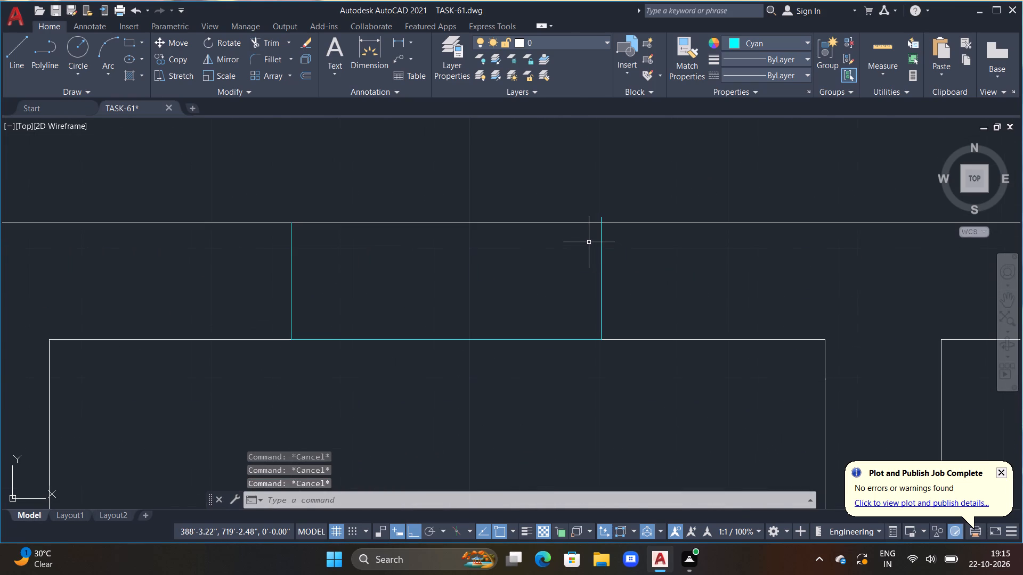
type("TR")
key("space")
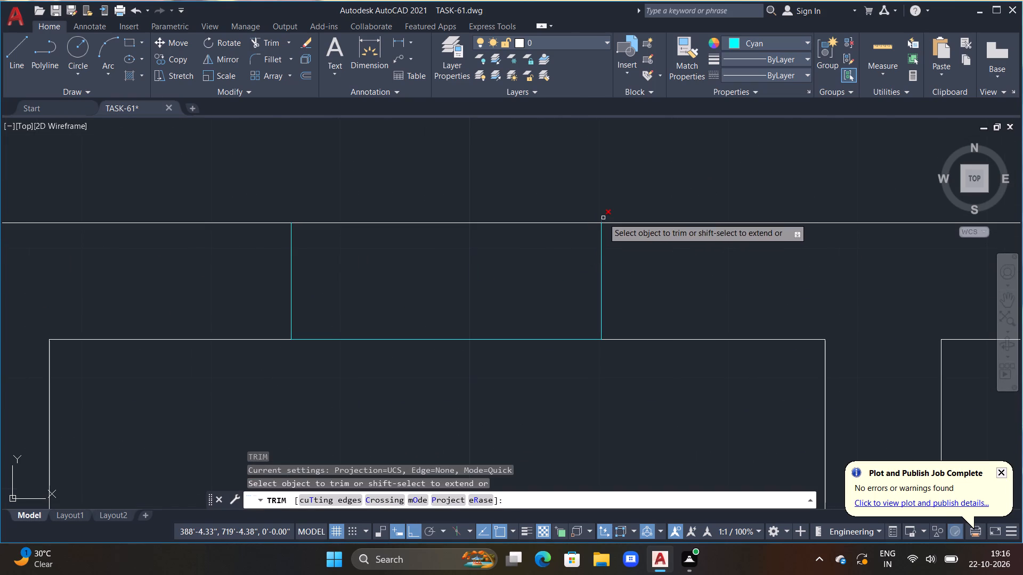
left_click(603, 218)
type("L")
key("space")
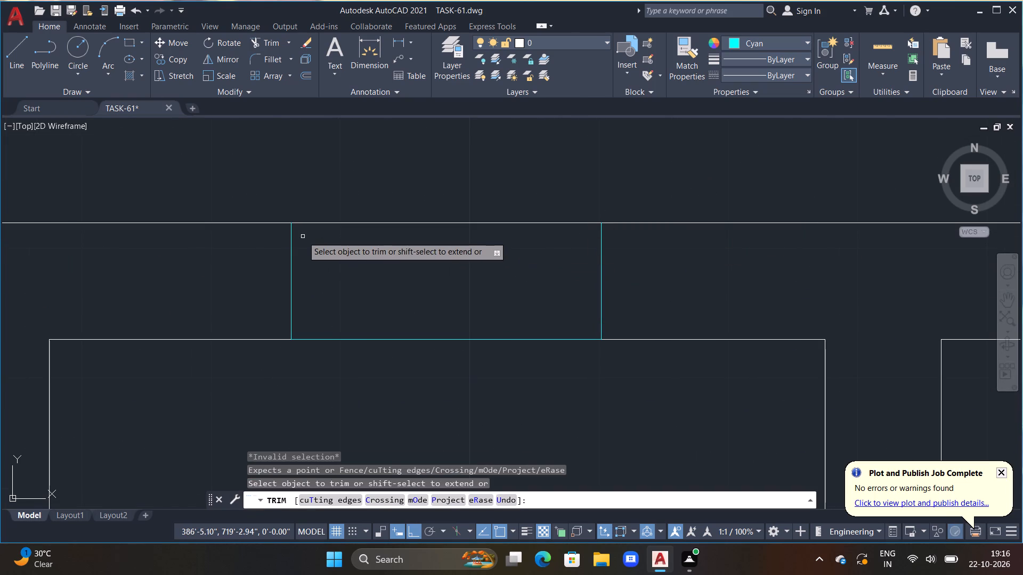
key("Escape")
key("Escape")
key("Escape")
key("Escape")
key("Escape")
key("Escape")
key("Escape")
key("Escape")
key("Escape")
key("Escape")
key("Escape")
key("Escape")
key("Escape")
Draw a line along the wall's outer face between the two vertical cyan lines to close the toilet opening's rectangle.
type("L")
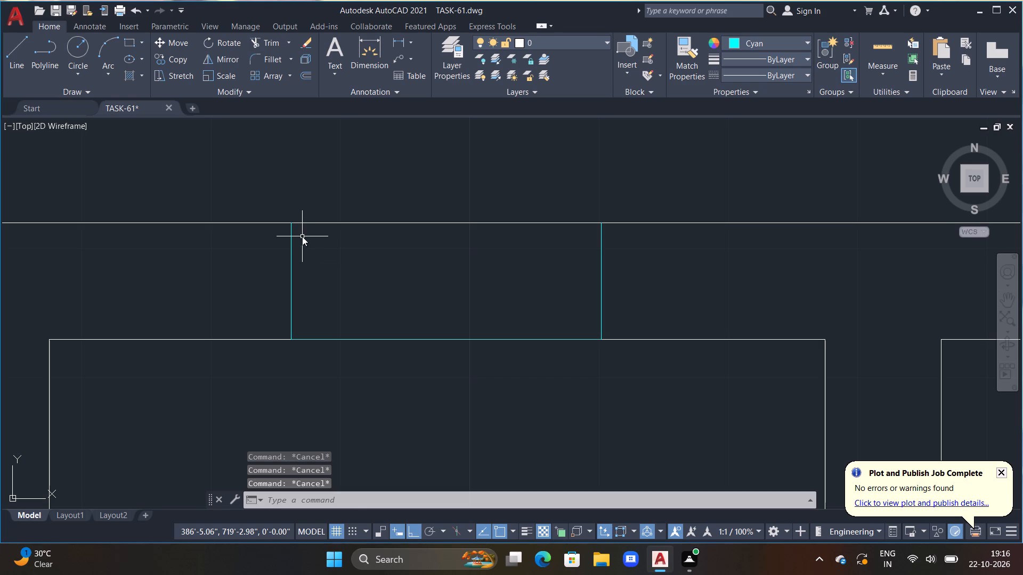
key("space")
left_click(292, 223)
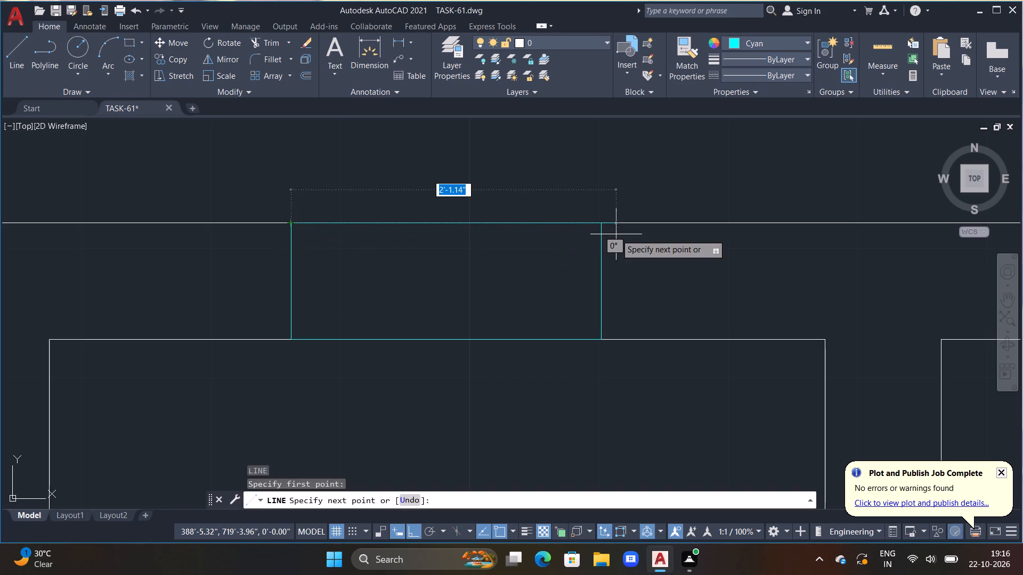
left_click(602, 221)
key("Escape")
Draw a vertical cyan line about 1'-8" long across the top wall of the right-hand bedroom, near the house's outer corner.
scroll(601, 225, "down", 3)
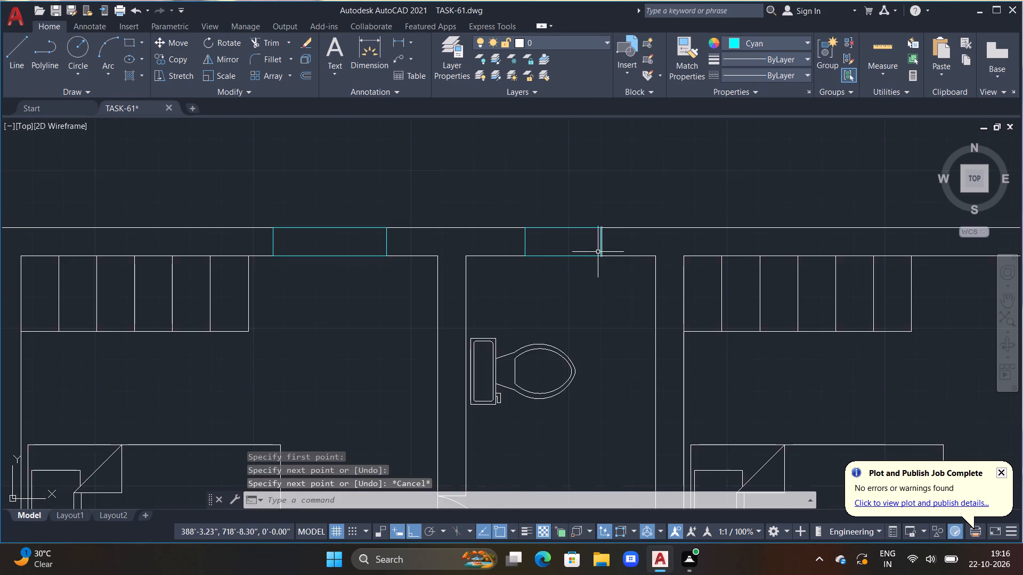
scroll(587, 298, "down", 1)
middle_click_drag(587, 292, 449, 290)
middle_click_drag(578, 286, 355, 301)
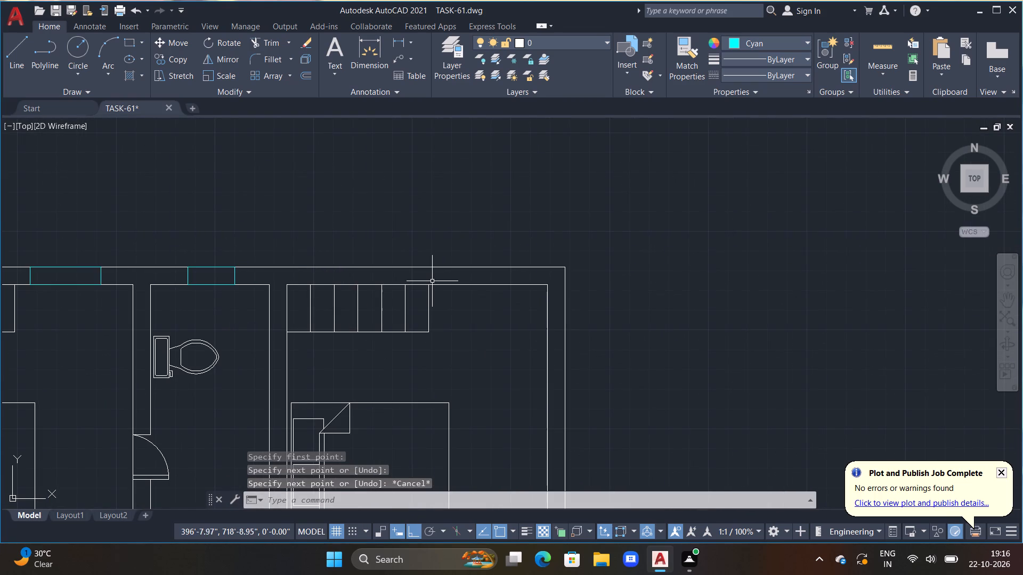
middle_click_drag(461, 295, 513, 316)
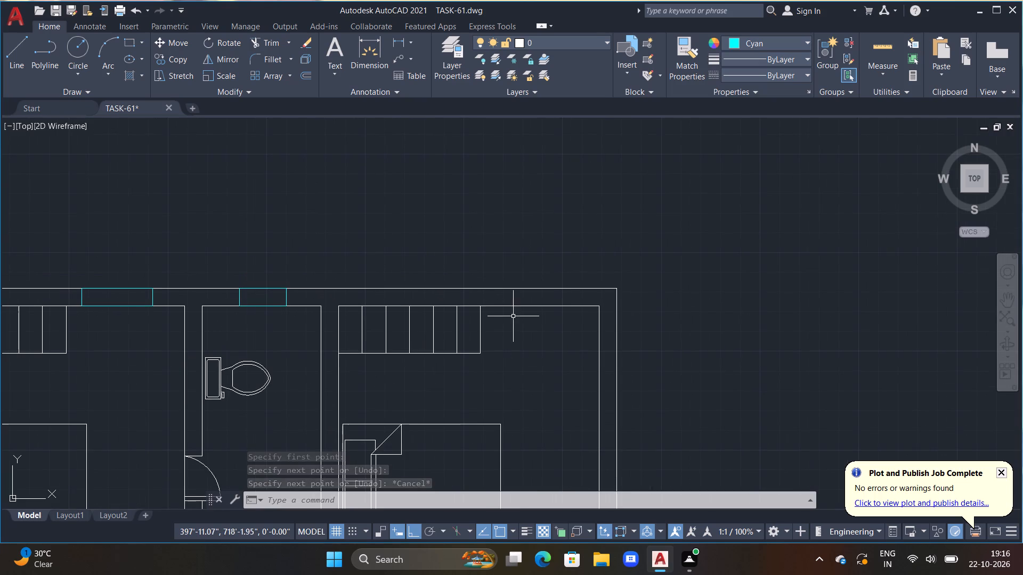
type("L")
key("space")
scroll(573, 282, "up", 1)
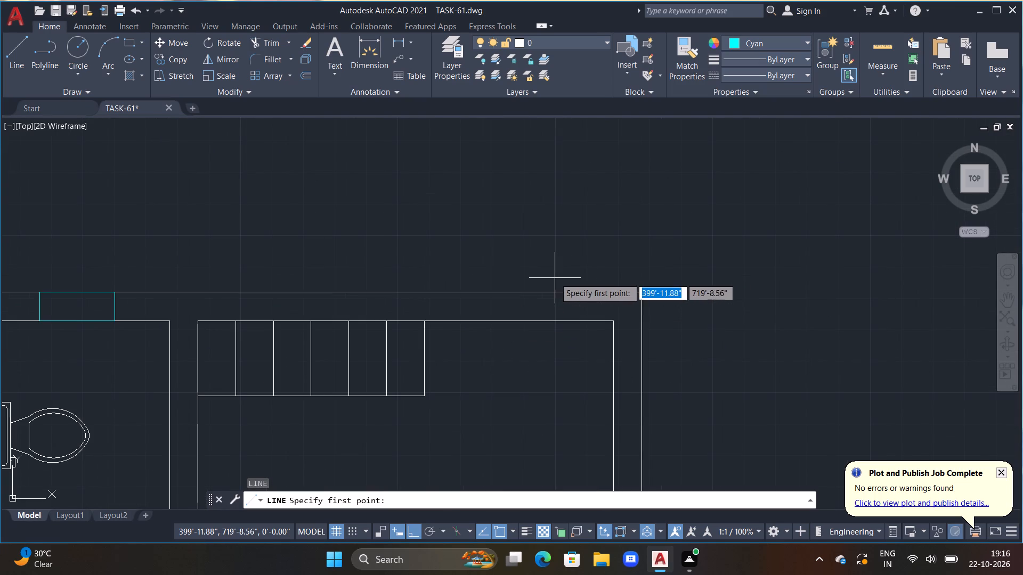
double_click(555, 278)
double_click(552, 341)
key("Escape")
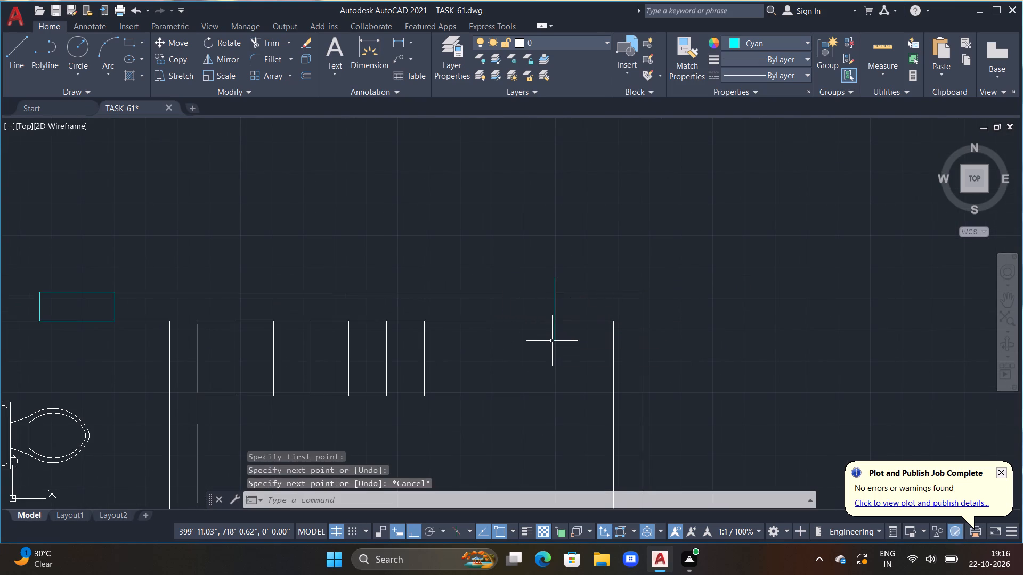
Trim both overhanging ends of this cyan line back to the inner and outer faces of the top wall.
type("TR")
key("space")
left_click_drag(553, 334, 556, 334)
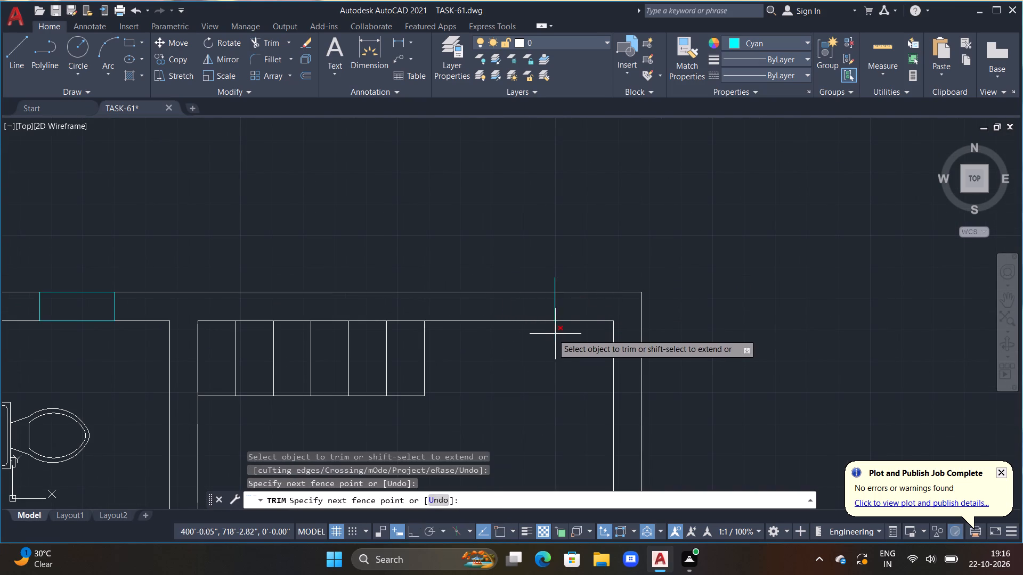
left_click_drag(556, 334, 562, 336)
left_click(554, 282)
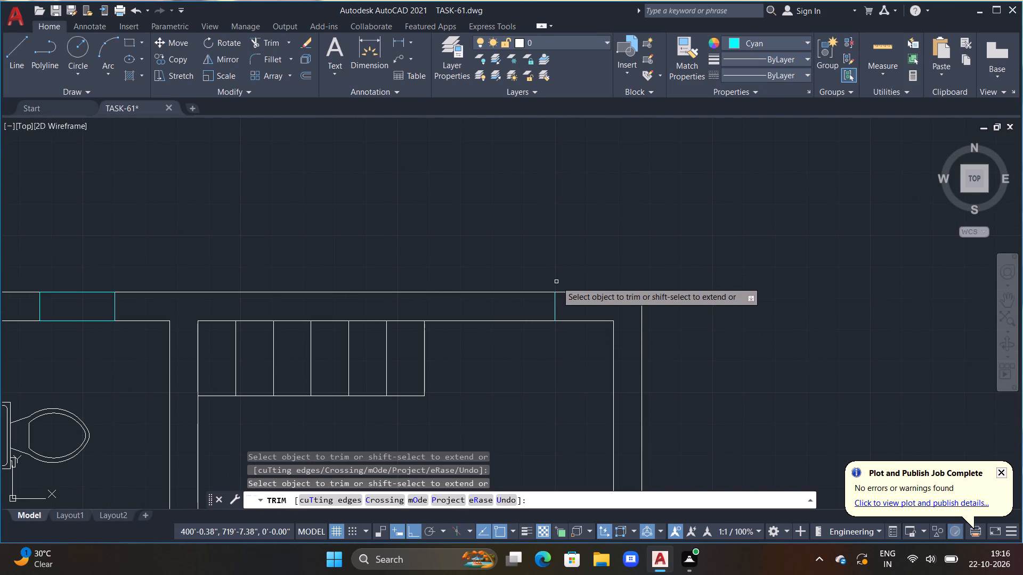
key("Escape")
Offset the cyan line in the right-hand bedroom's top wall by 3' away from the house's outer corner.
type("OFF")
key("space")
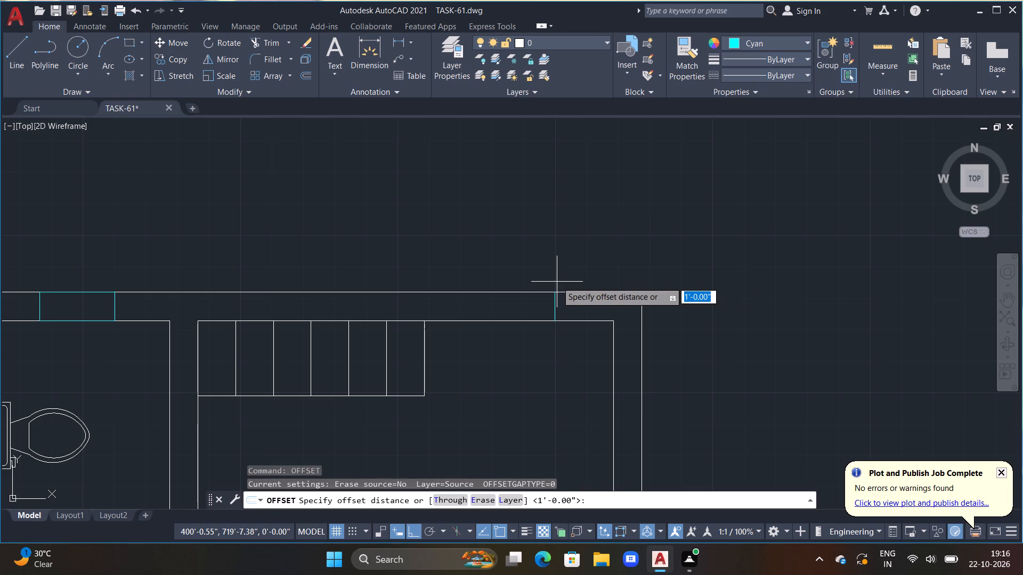
type("3'")
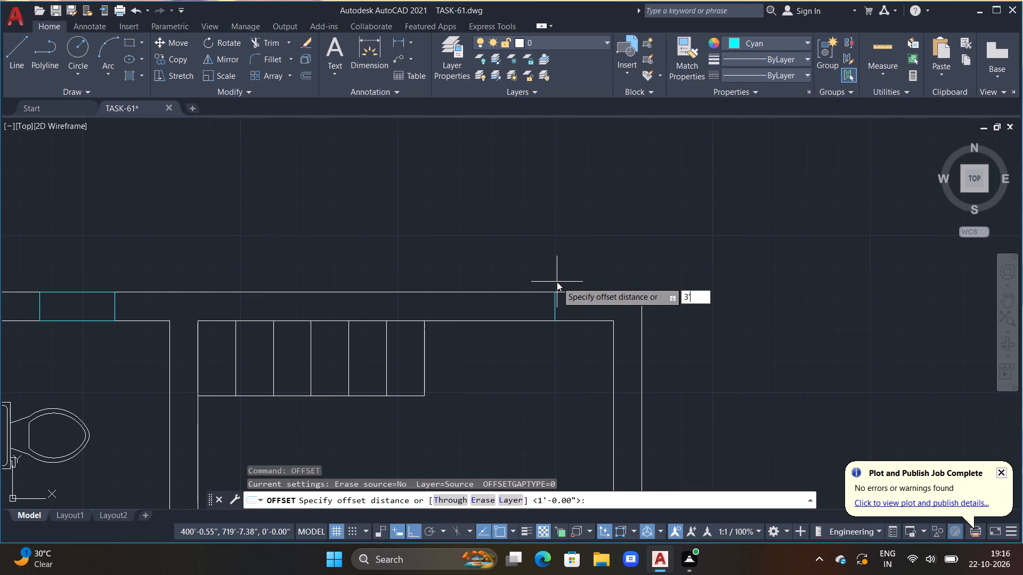
key("Return")
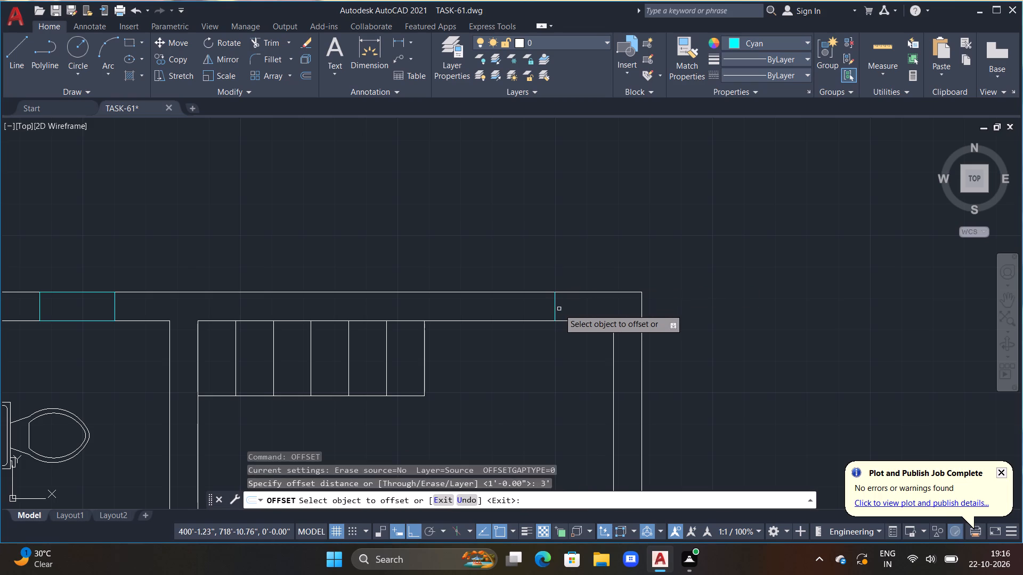
left_click(555, 303)
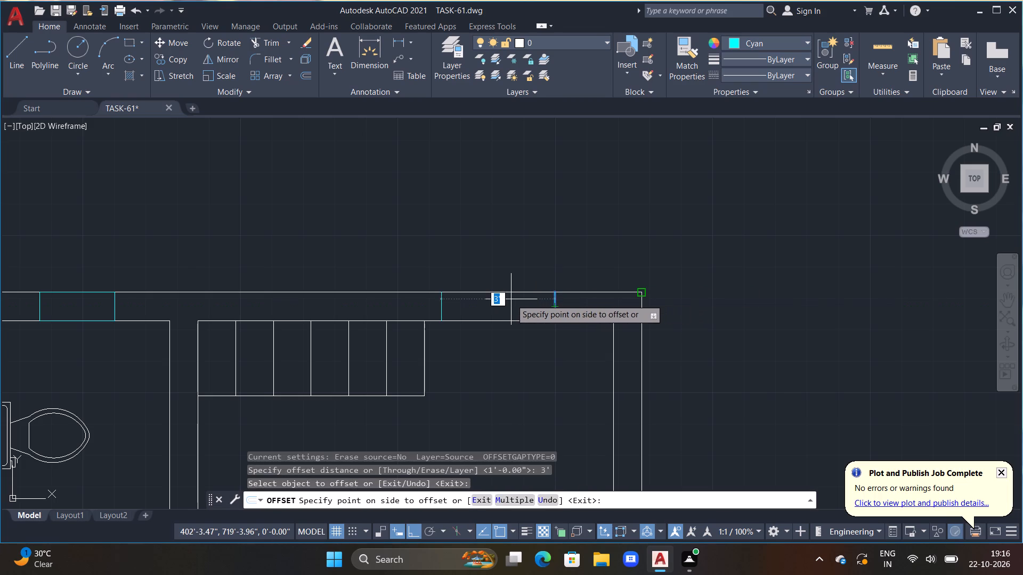
left_click(511, 299)
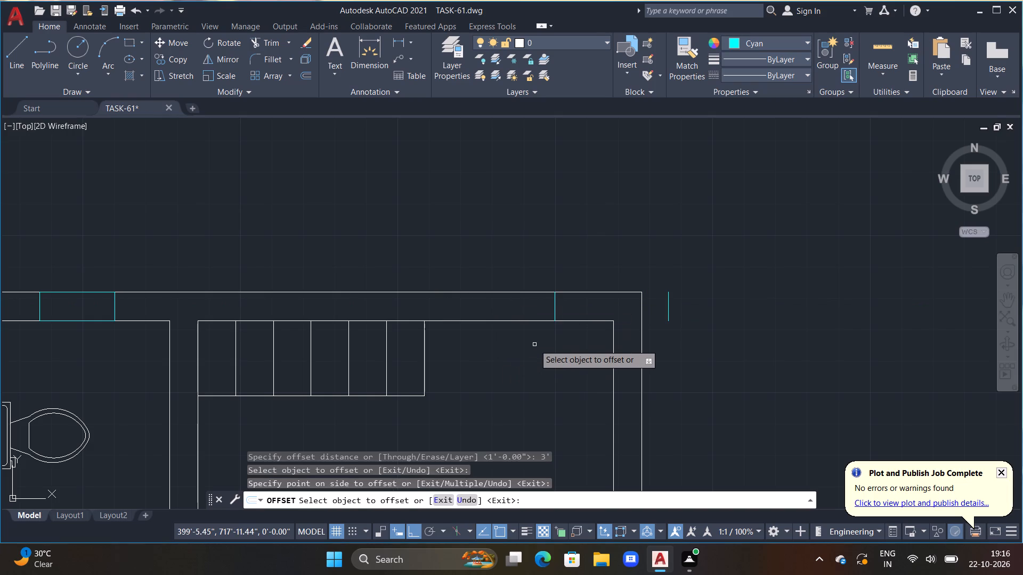
key("ctrl+z")
left_click_drag(555, 310, 537, 306)
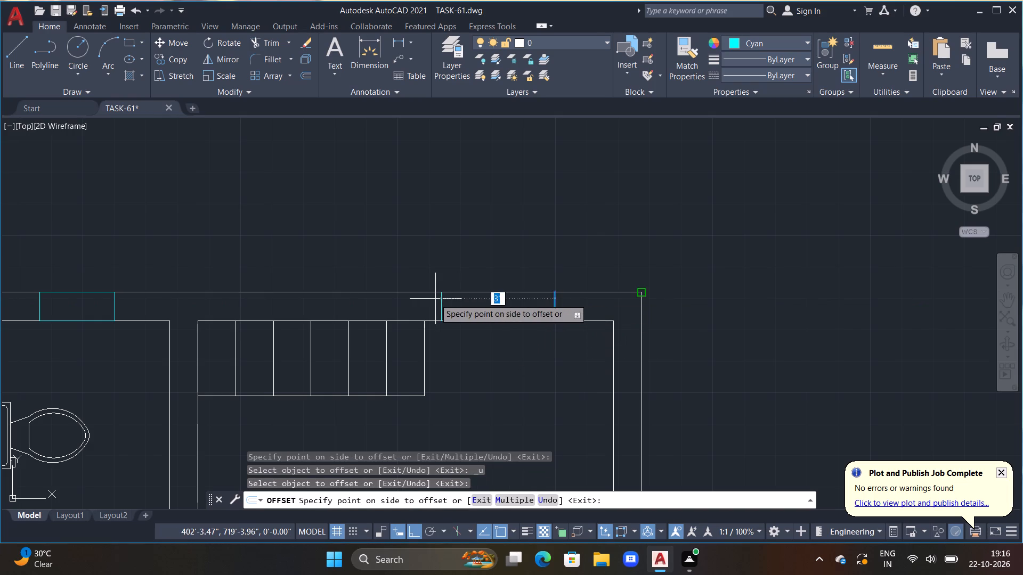
left_click(419, 303)
scroll(476, 322, "down", 1)
scroll(500, 362, "down", 2)
middle_click_drag(497, 377, 524, 293)
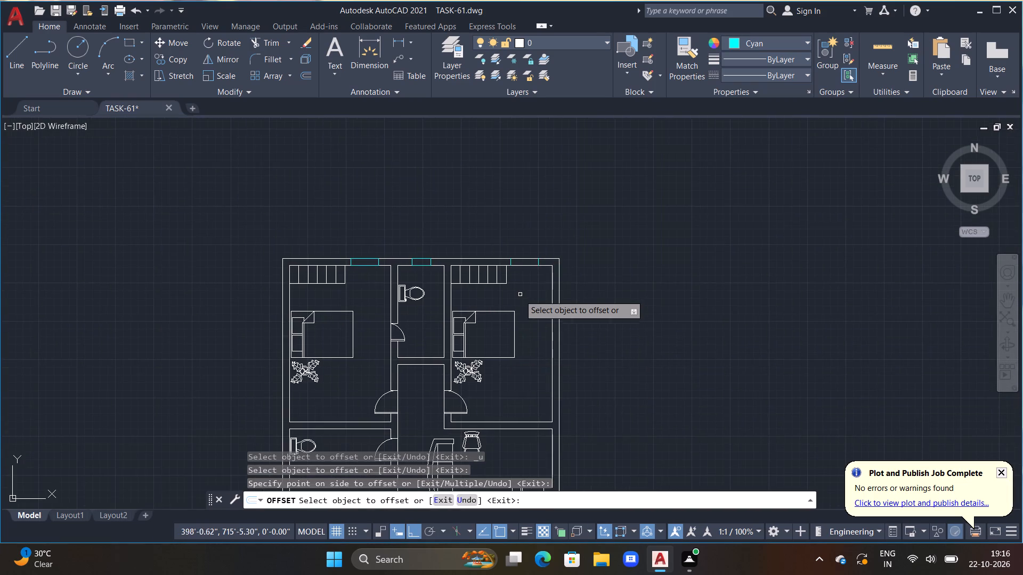
scroll(519, 272, "up", 2)
key("Escape")
Draw cyan lines along the top wall's inner and outer faces between the two vertical lines, closing the right-hand bedroom opening's rectangle.
type("L")
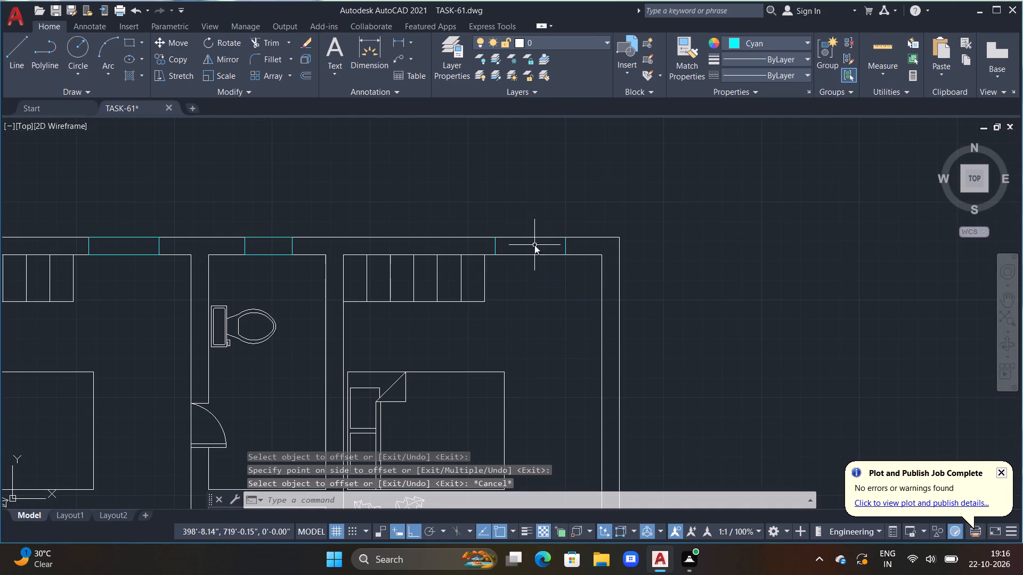
key("space")
scroll(488, 256, "up", 3)
left_click_drag(508, 251, 546, 262)
middle_click_drag(584, 276, 318, 284)
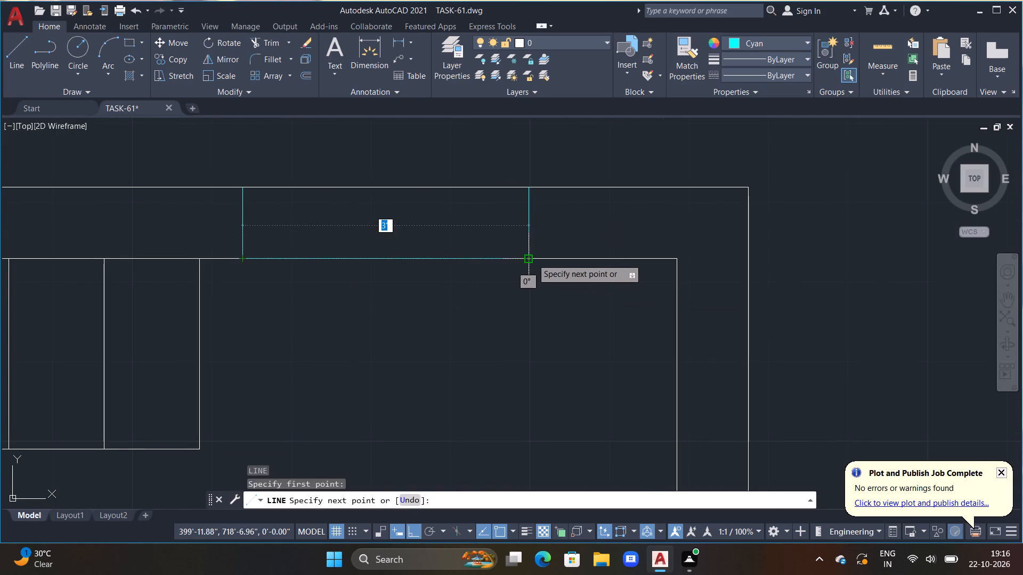
left_click(532, 259)
left_click(527, 186)
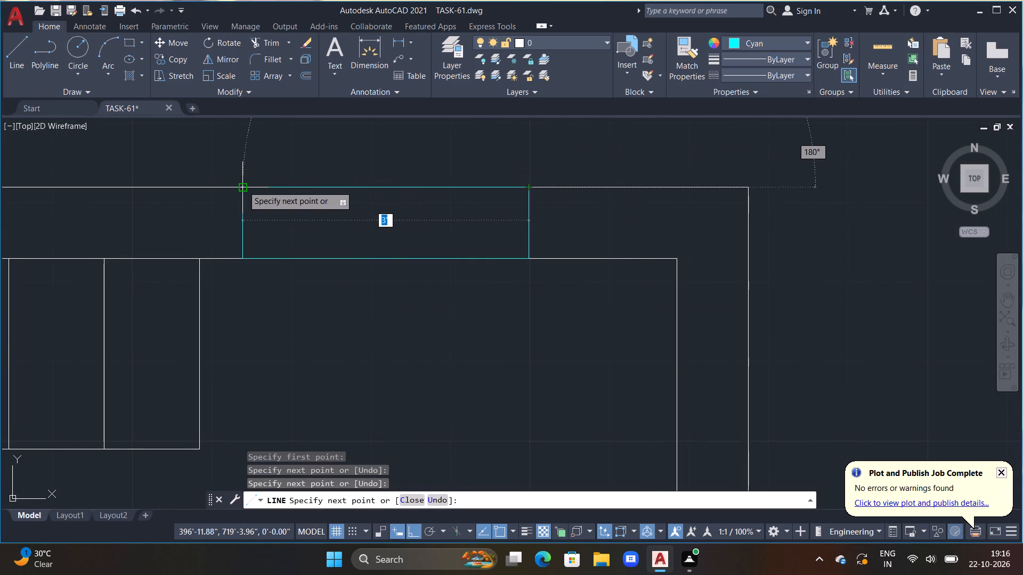
double_click(245, 186)
key("Escape")
scroll(253, 196, "down", 3)
scroll(310, 309, "down", 1)
key("Escape")
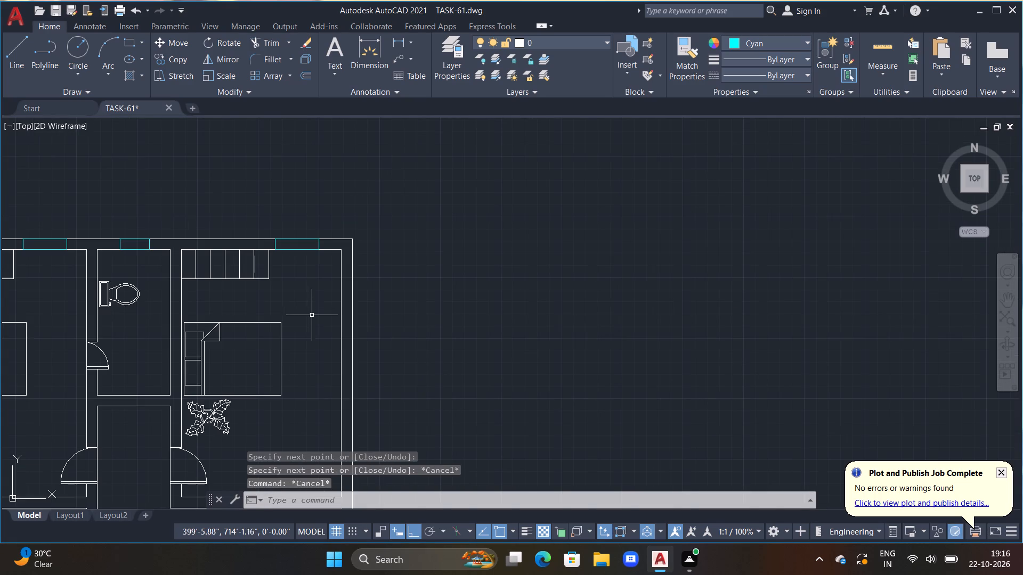
Draw a horizontal cyan line across the right-hand bedroom's outer side wall, below the level of the bed and plant.
scroll(313, 316, "down", 2)
middle_click_drag(318, 319, 358, 274)
scroll(359, 280, "up", 2)
middle_click_drag(355, 323, 393, 247)
scroll(402, 282, "up", 1)
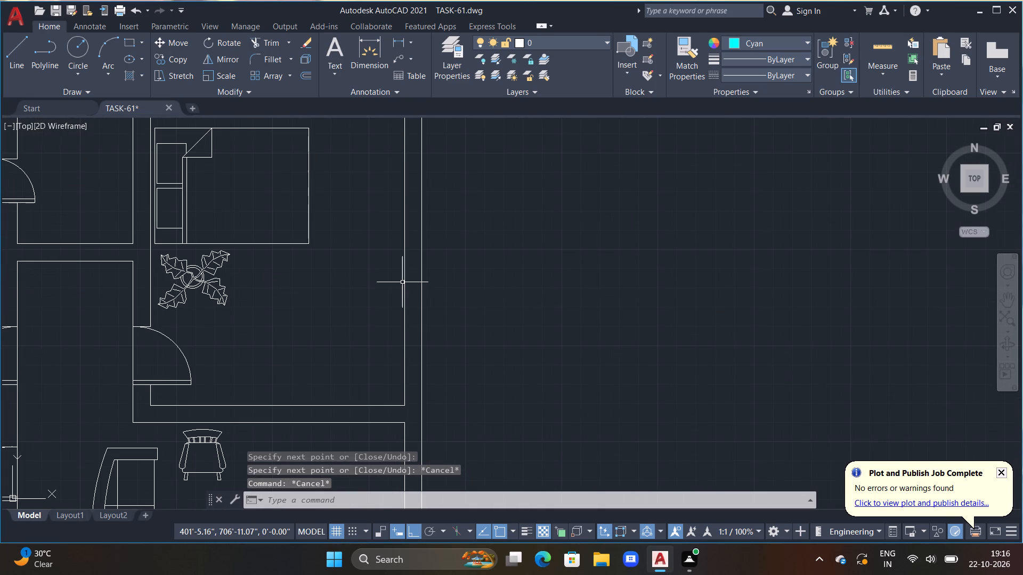
type("L")
key("space")
scroll(437, 330, "up", 1)
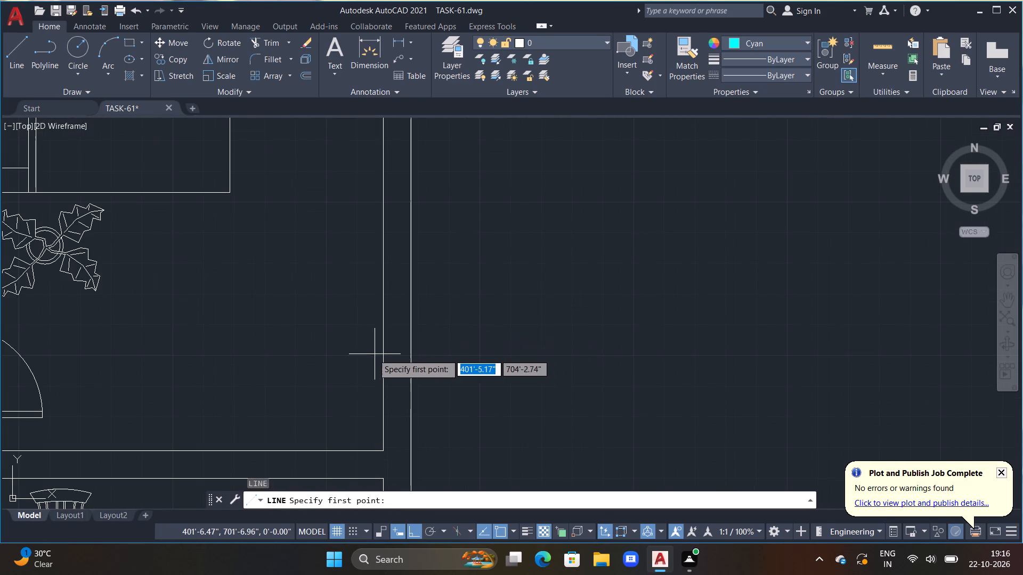
left_click_drag(366, 356, 379, 358)
left_click(440, 357)
key("Escape")
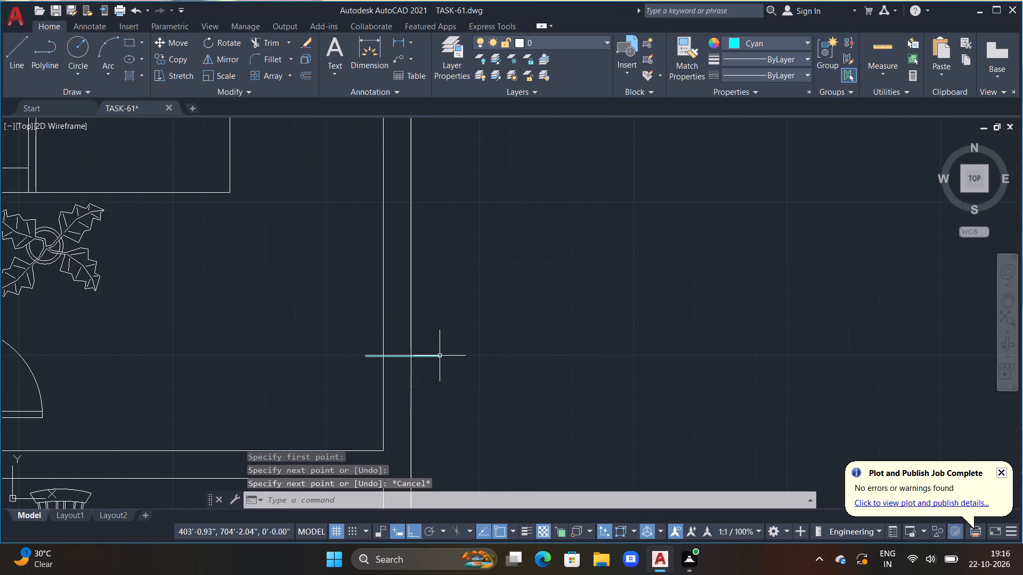
Offset the horizontal cyan line in the right-hand bedroom's outer side wall.
type("OFF")
key("space")
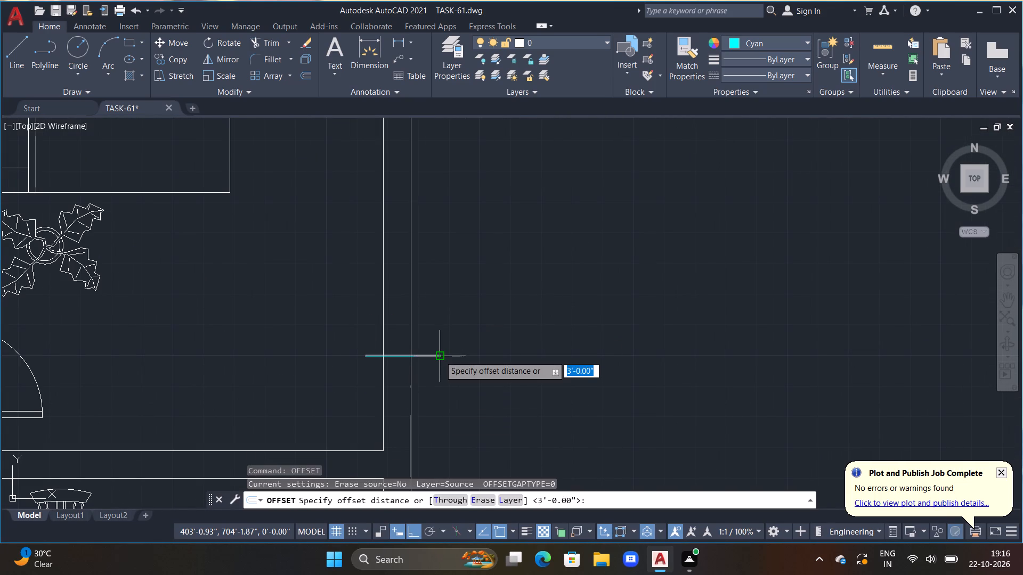
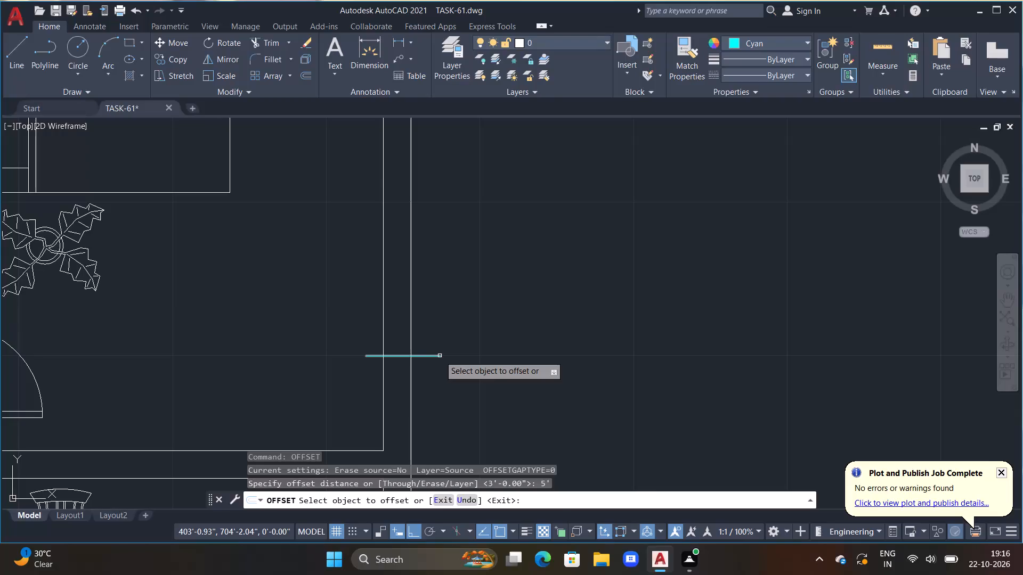
Offset the horizontal cyan line in the right-hand bedroom's outer side wall 5' upward.
left_click(440, 356)
left_click(449, 260)
key("Escape")
Trim both horizontal cyan lines in the bedroom's side wall back to the wall's inner and outer faces.
type("TR")
key("space")
left_click_drag(429, 154, 418, 398)
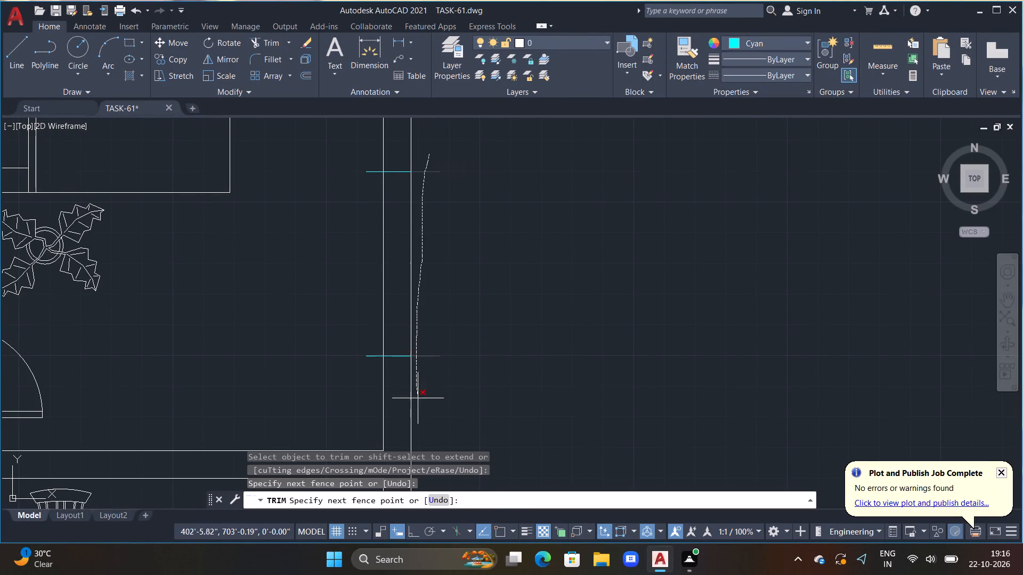
left_click_drag(418, 398, 418, 398)
left_click_drag(372, 356, 376, 327)
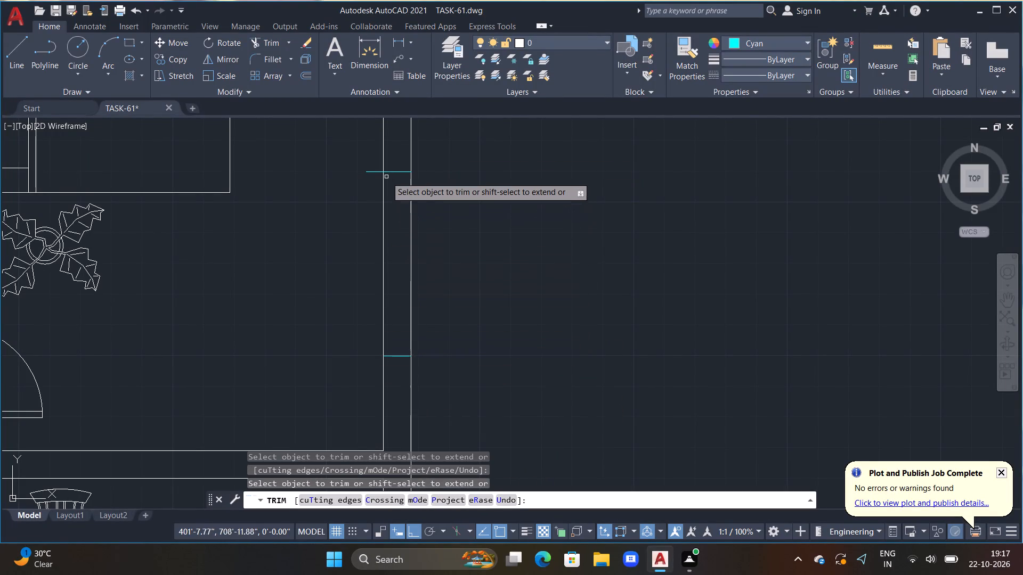
left_click(373, 172)
key("Escape")
Draw cyan lines along the side wall's inner and outer faces between the trimmed lines, closing the bedroom opening's rectangle.
type("L")
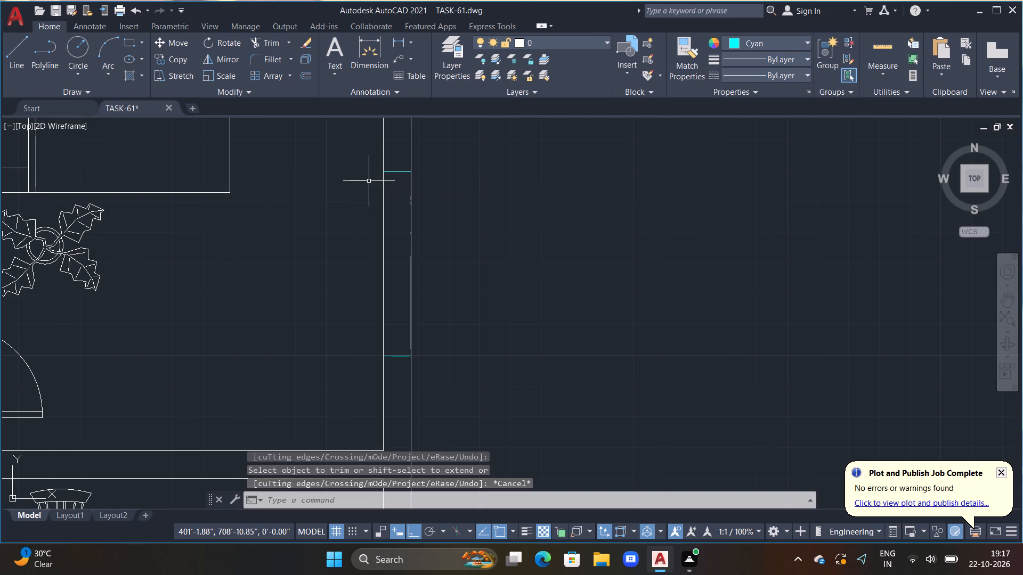
key("space")
left_click(382, 175)
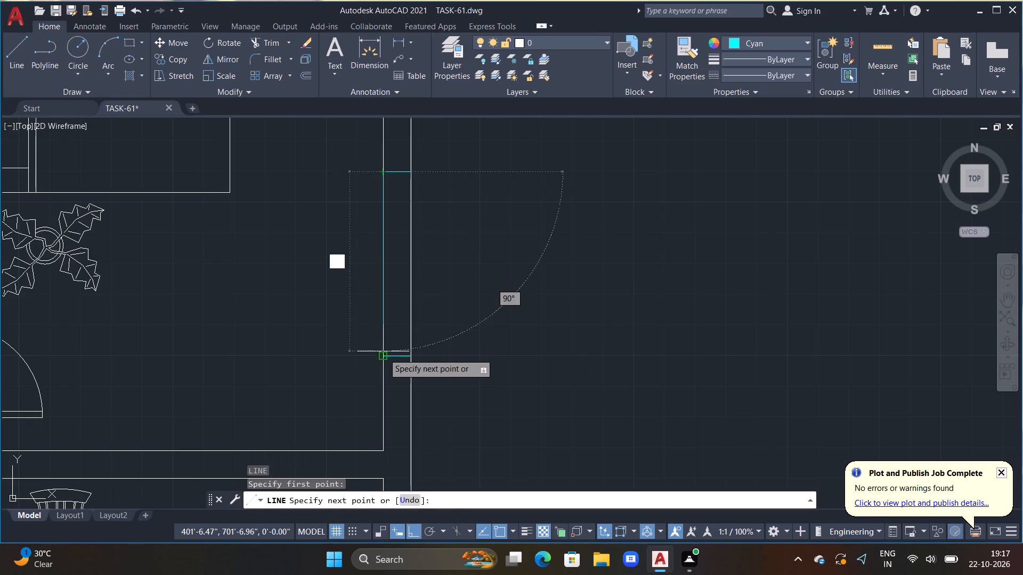
double_click(385, 356)
double_click(409, 358)
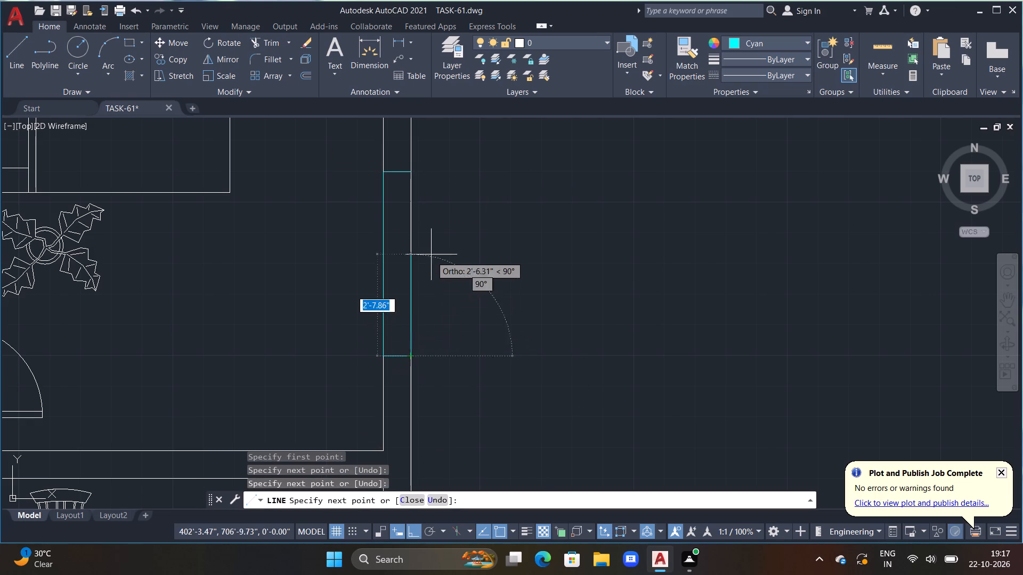
double_click(408, 172)
key("Escape")
Draw a horizontal cyan line across the living room's outer side wall, just below the room's upper corner.
scroll(421, 198, "down", 2)
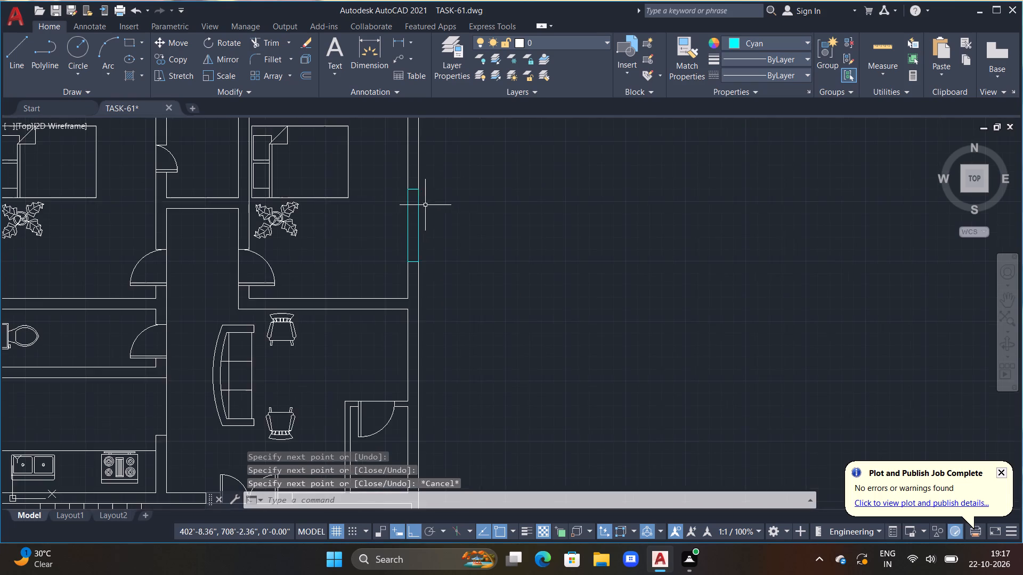
scroll(441, 244, "down", 2)
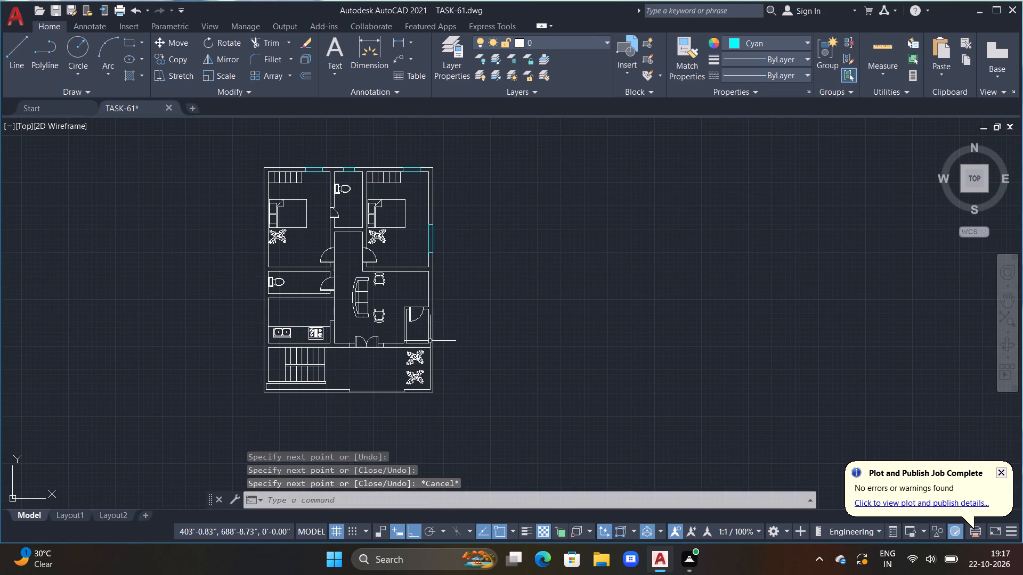
scroll(429, 278, "up", 3)
middle_click_drag(404, 290, 421, 268)
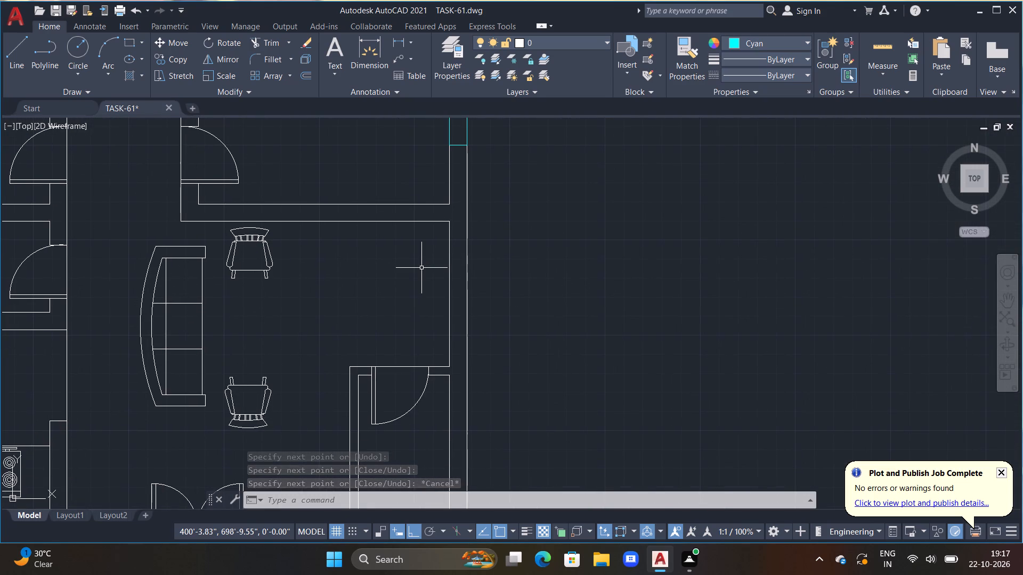
type("L")
key("space")
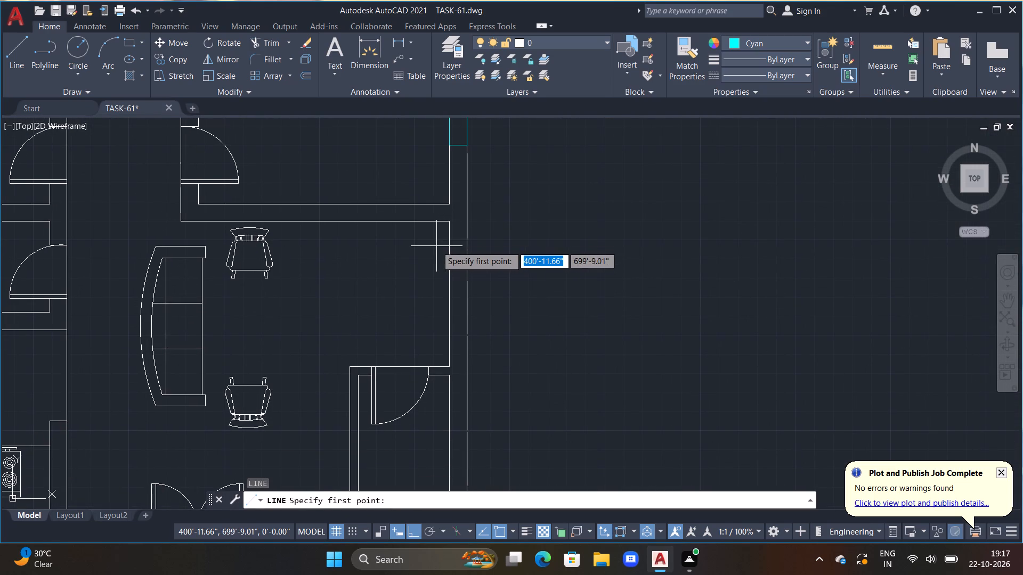
left_click_drag(436, 246, 444, 248)
left_click(515, 254)
key("Escape")
Offset the living room's horizontal cyan line 3' downward.
type("OFF")
key("space")
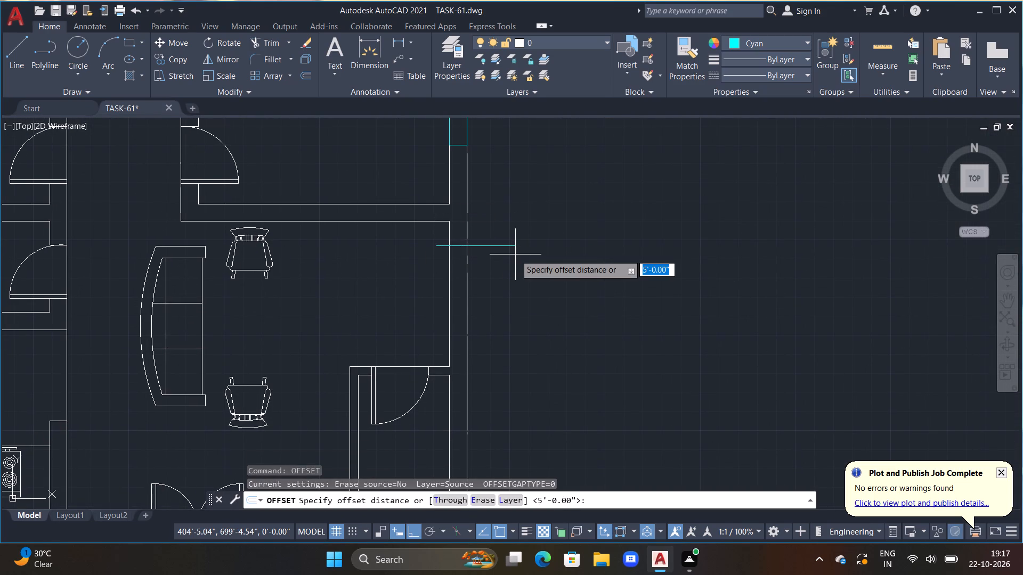
type("3'")
key("Return")
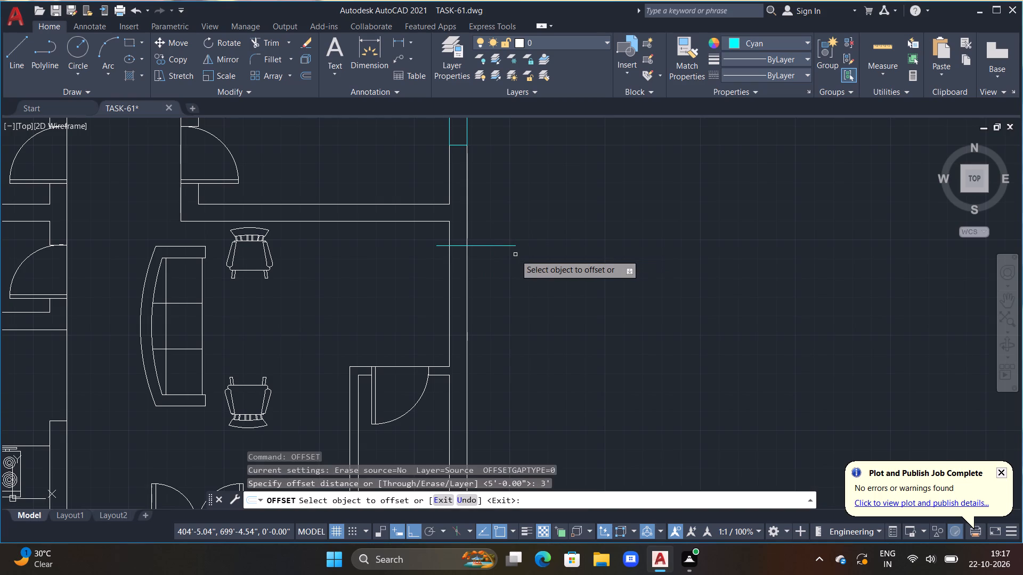
left_click(500, 247)
left_click(504, 308)
key("Escape")
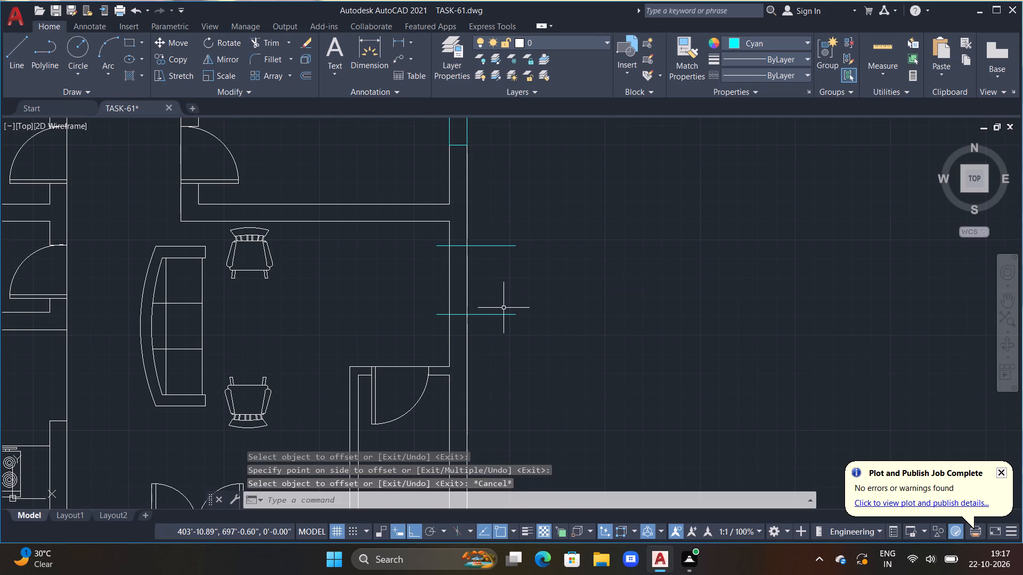
Trim both cyan lines in the living room's side wall back to the wall's inner and outer faces.
type("TR")
key("space")
left_click_drag(491, 225, 499, 342)
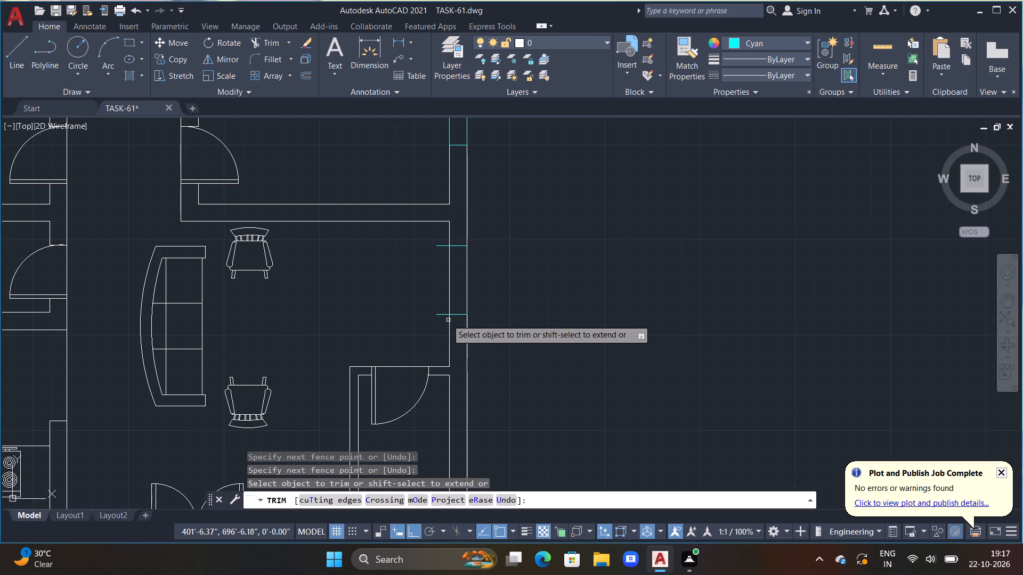
left_click_drag(443, 317, 441, 309)
left_click(439, 244)
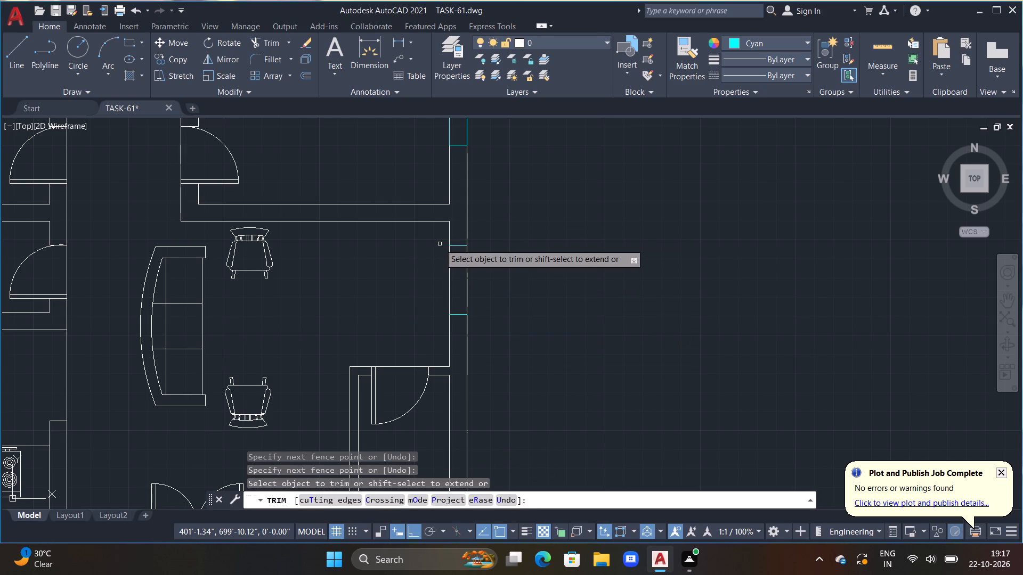
key("Escape")
Draw cyan lines along the wall's inner and outer faces between the two trimmed lines, closing the living room opening's rectangle.
type("L")
key("space")
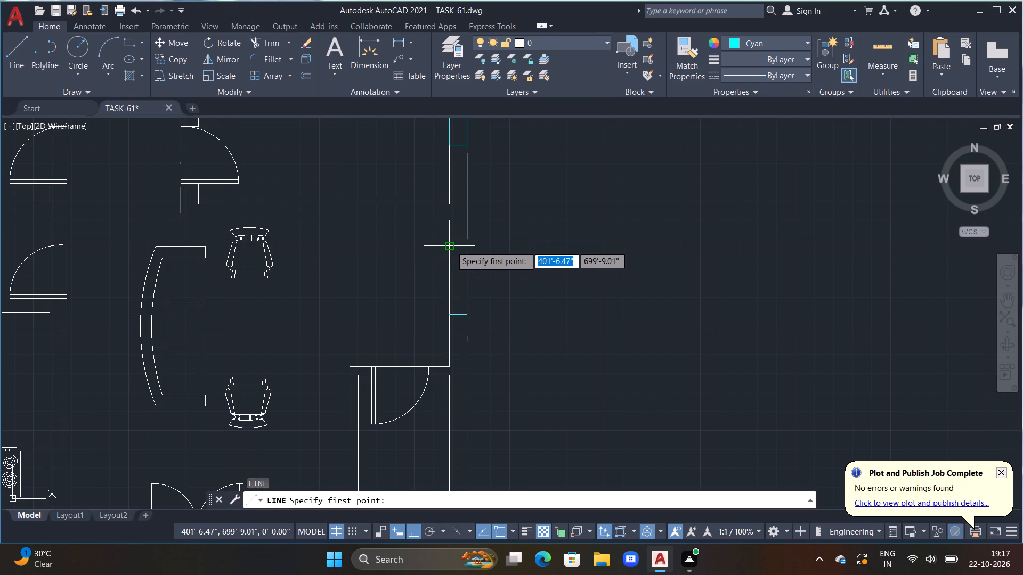
left_click(451, 246)
left_click(451, 315)
key("Escape")
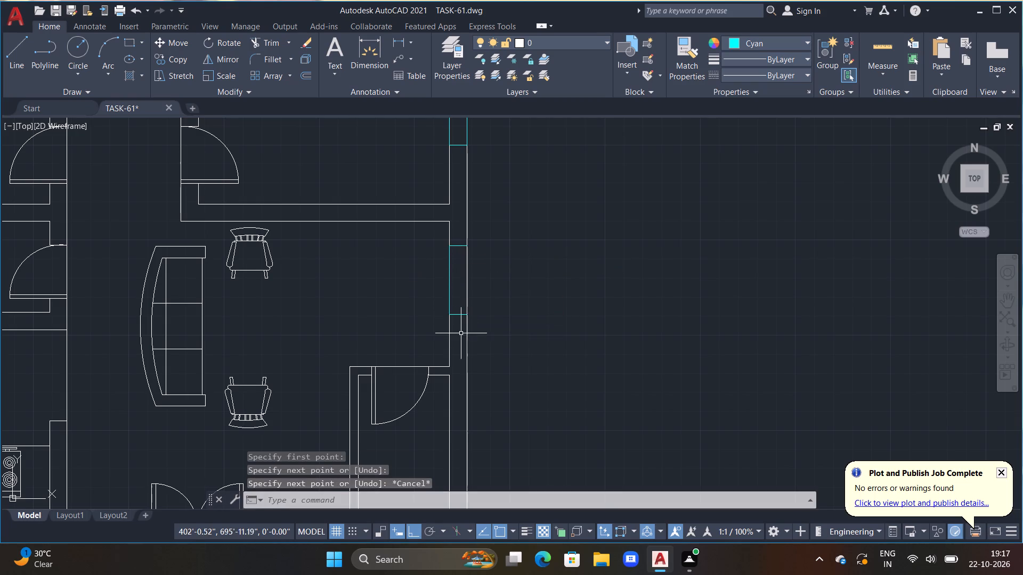
type("L")
key("space")
left_click(469, 318)
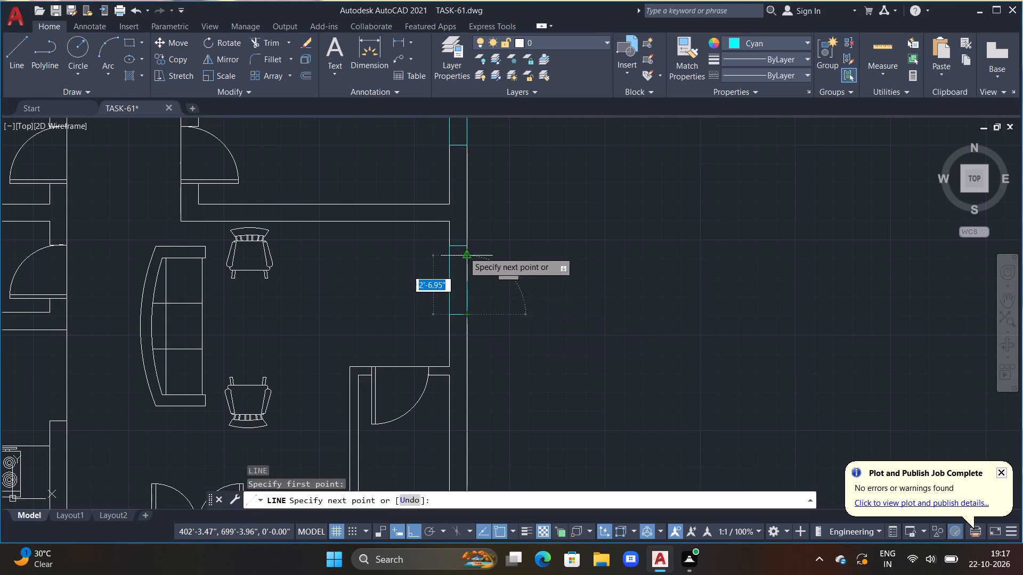
left_click(465, 243)
key("Escape")
Outline the 1' by 9" wall piece directly right of the double entrance door with a cyan line rectangle.
scroll(478, 267, "down", 2)
middle_click_drag(490, 309, 491, 309)
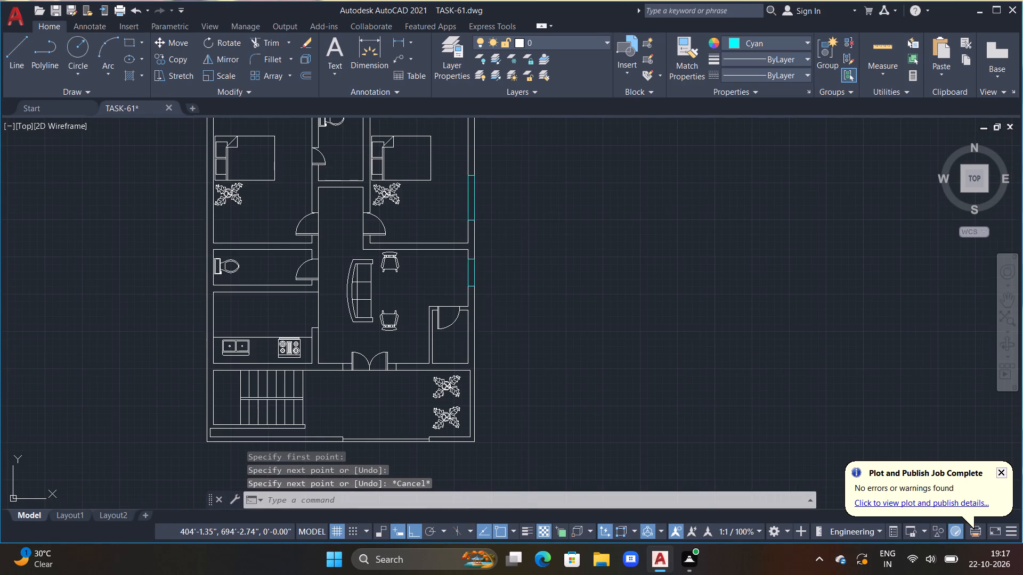
middle_click_drag(491, 309, 504, 216)
middle_click_drag(417, 282, 444, 317)
scroll(444, 316, "up", 1)
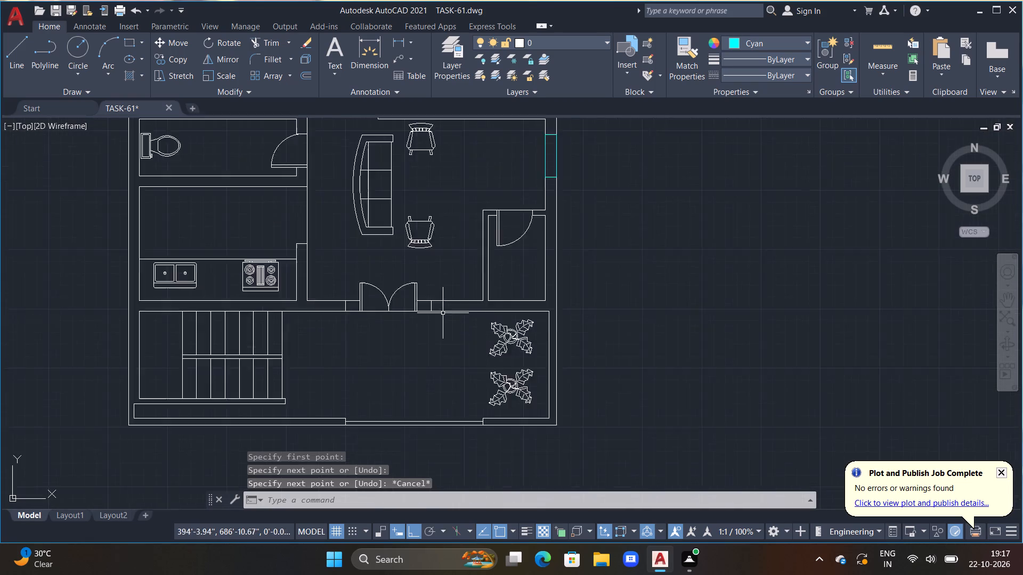
scroll(442, 313, "up", 3)
scroll(391, 297, "up", 1)
middle_click_drag(393, 297, 453, 285)
scroll(453, 285, "up", 1)
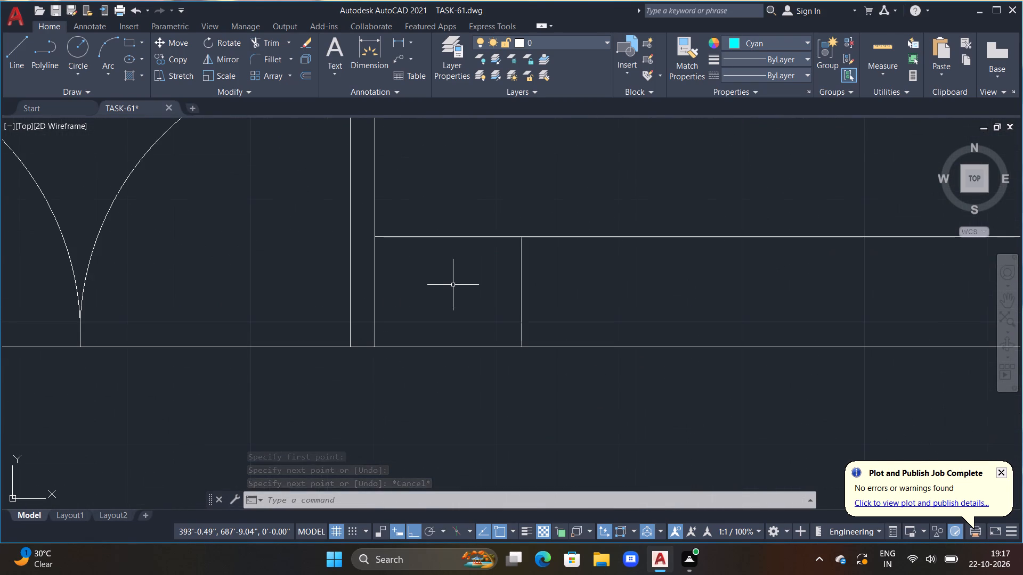
type("L")
key("space")
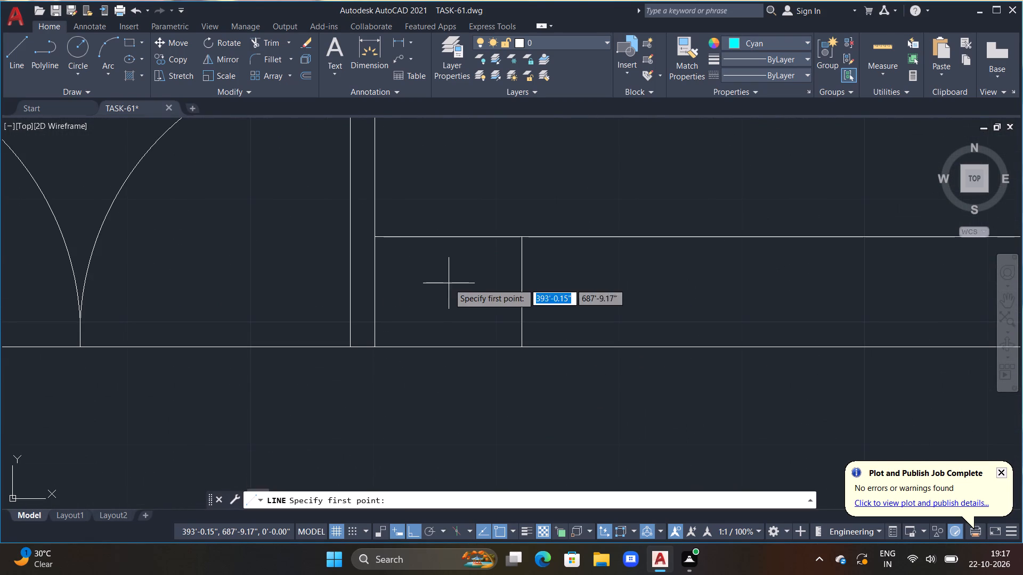
left_click_drag(378, 239, 377, 245)
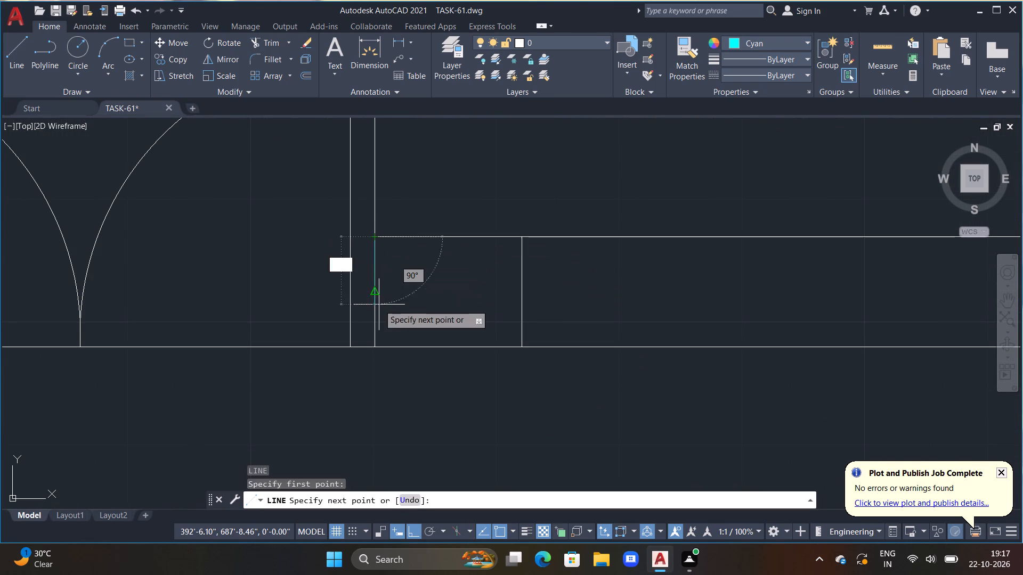
left_click(373, 345)
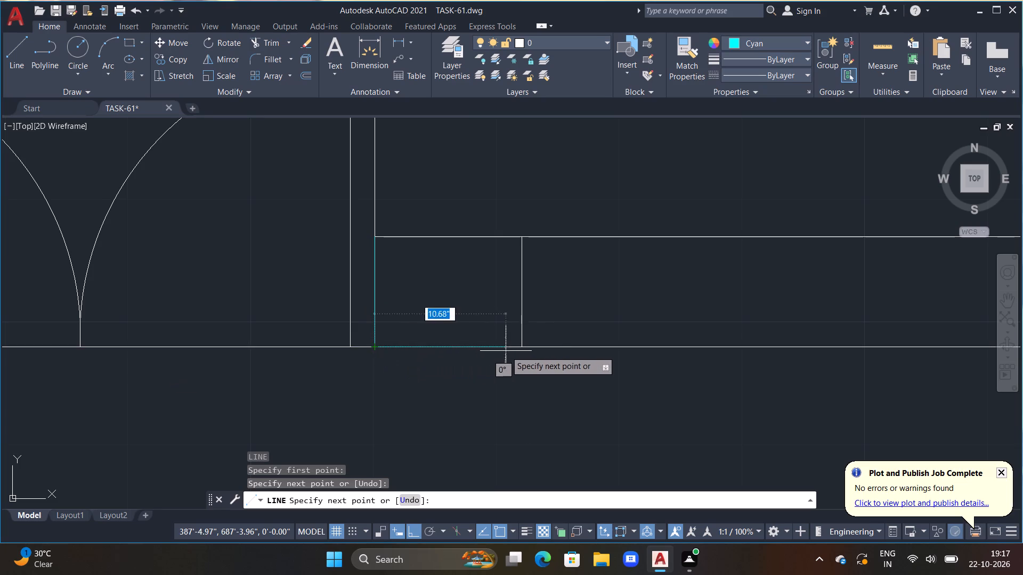
double_click(522, 350)
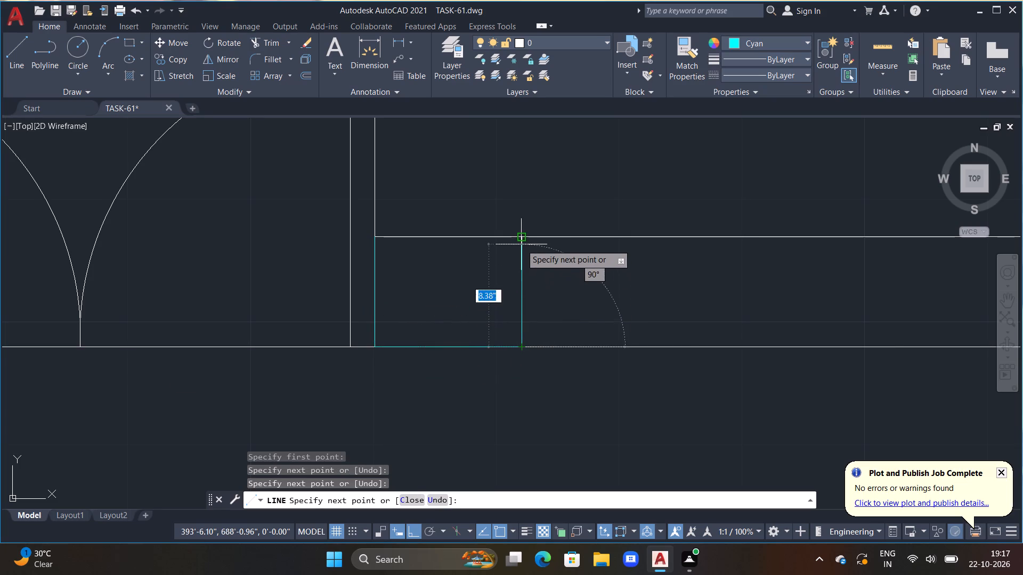
double_click(521, 236)
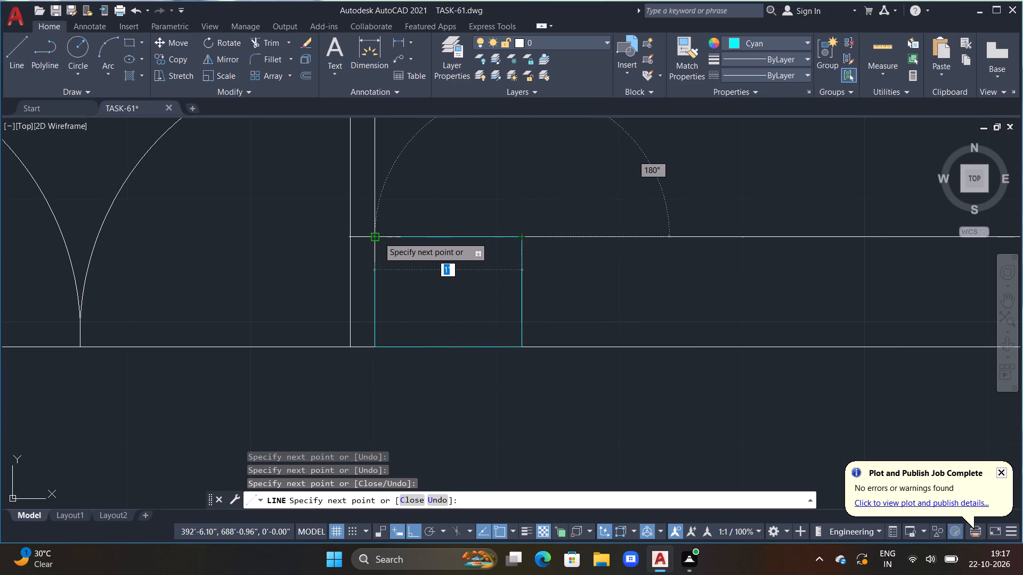
left_click(378, 237)
key("Escape")
Outline the matching wall piece directly left of the double entrance door with a cyan line rectangle 9" deep.
scroll(382, 258, "down", 2)
middle_click_drag(371, 344, 509, 354)
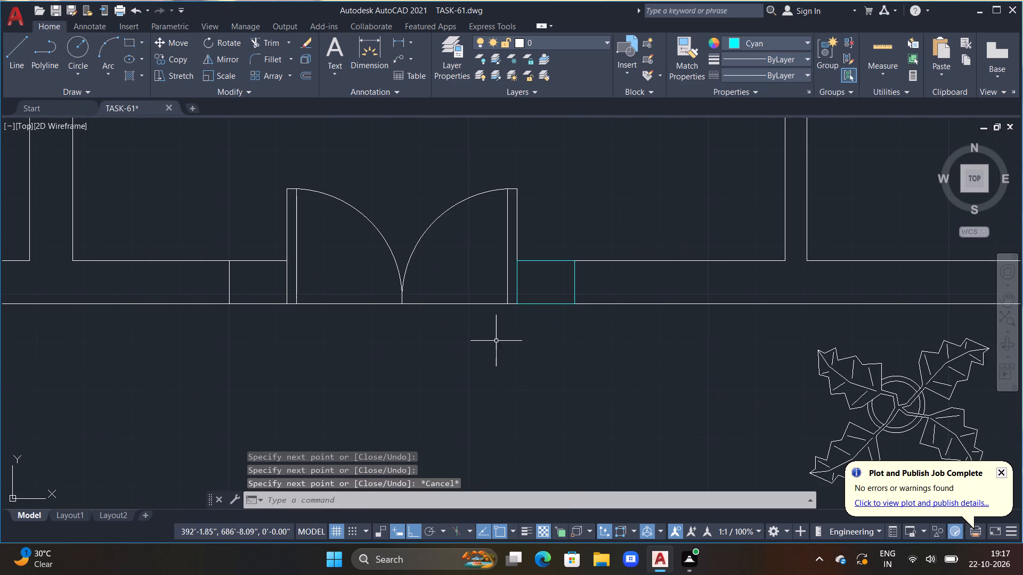
key("l")
key("space")
left_click(286, 262)
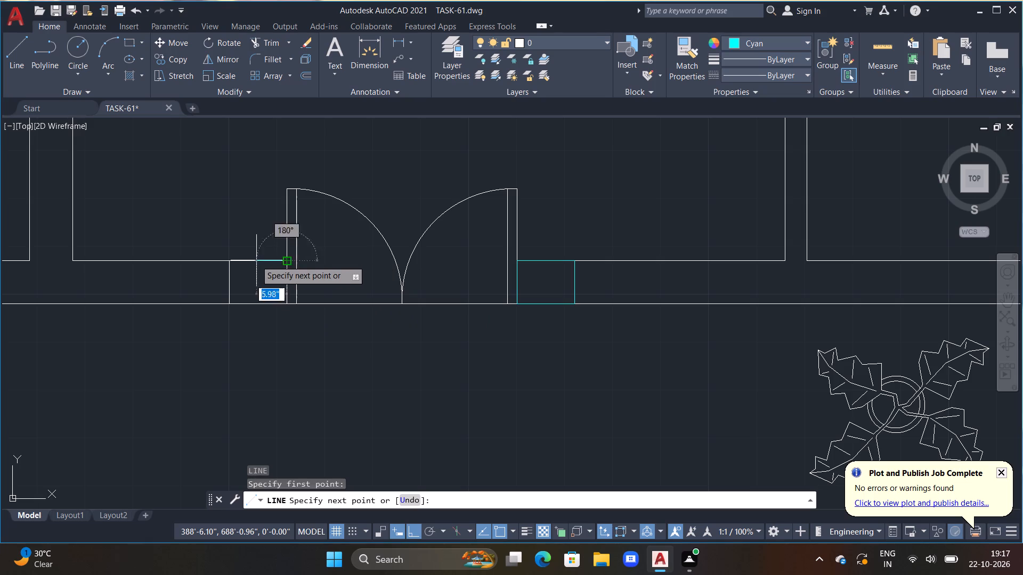
left_click(228, 259)
double_click(228, 303)
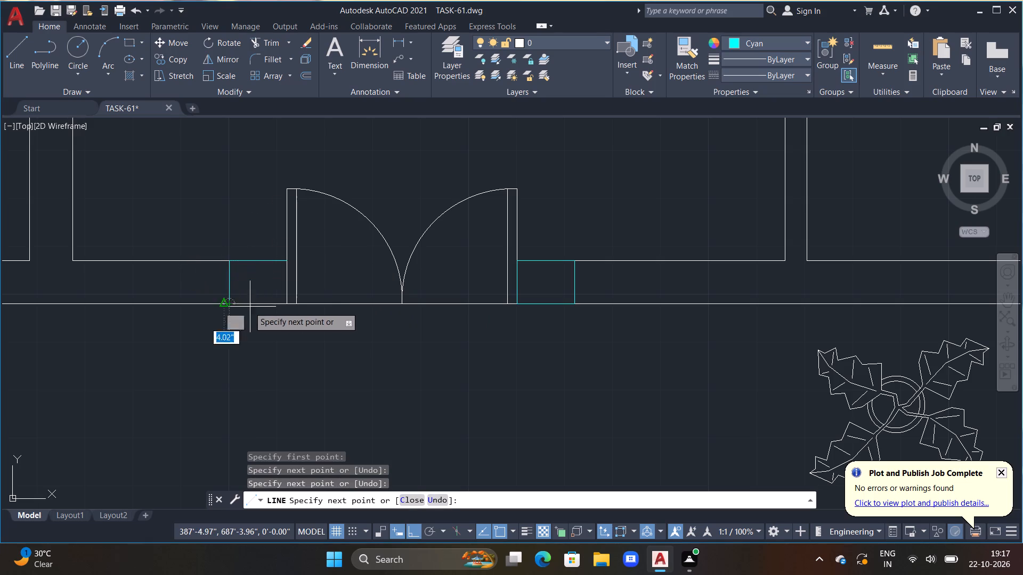
left_click(284, 303)
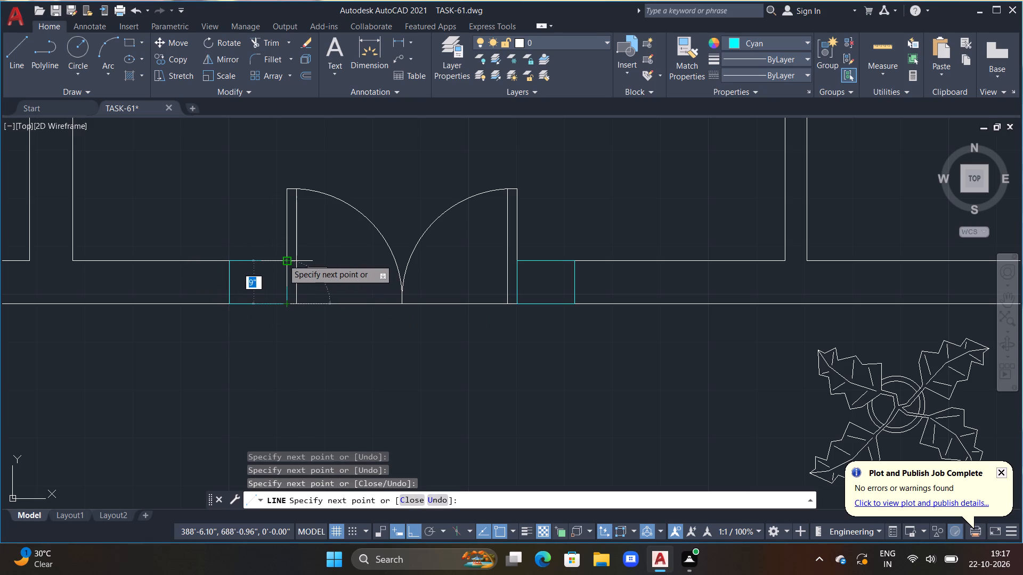
left_click(283, 259)
key("Escape")
Draw a vertical cyan line across the wall between the kitchen and staircase, below the stove.
scroll(282, 268, "down", 3)
middle_click_drag(259, 298, 423, 332)
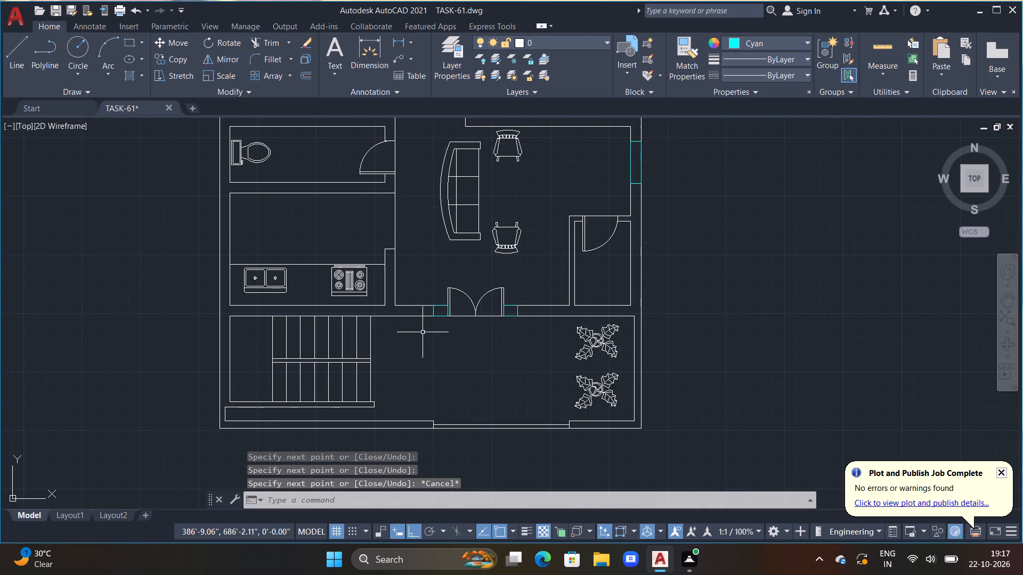
scroll(336, 324, "up", 2)
middle_click_drag(319, 312, 369, 332)
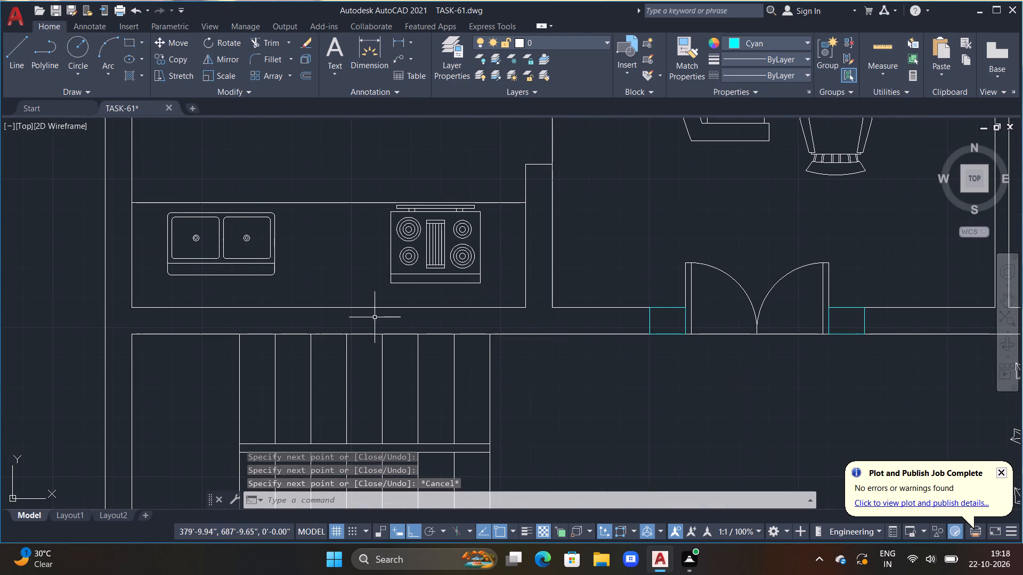
type("L")
key("space")
scroll(431, 305, "up", 1)
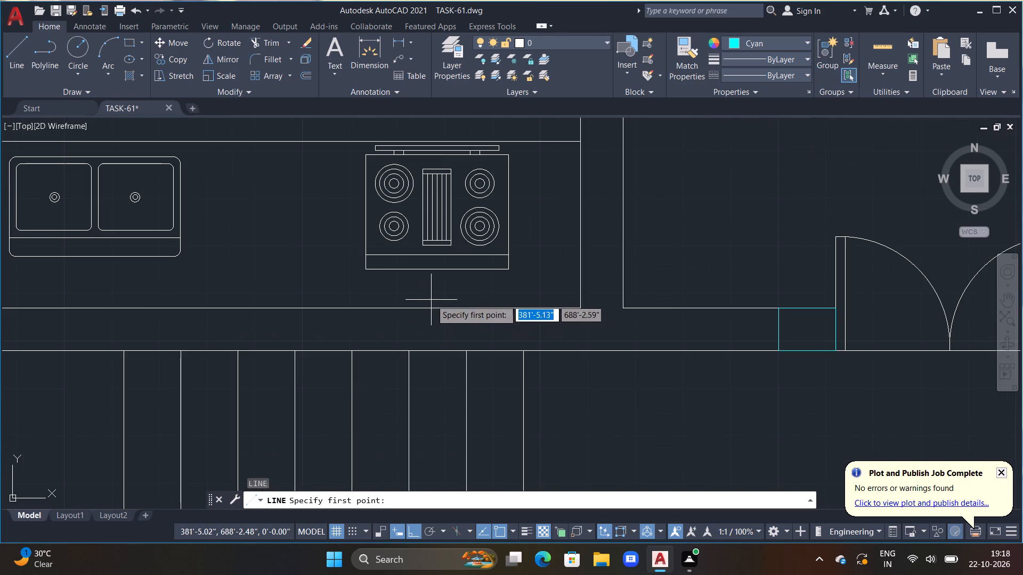
left_click_drag(432, 297, 436, 325)
left_click(438, 367)
key("Escape")
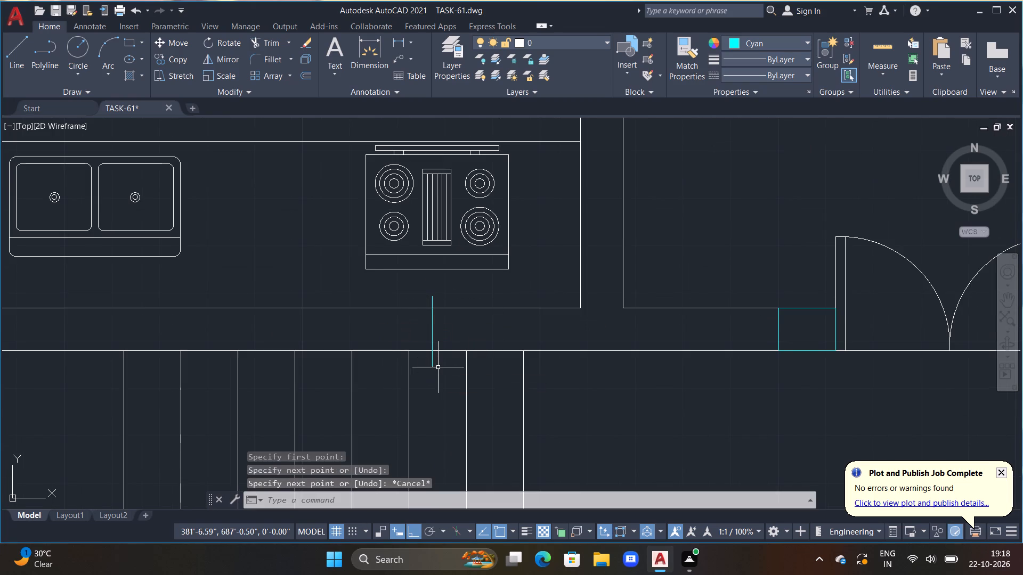
Offset the cyan line in the wall between kitchen and staircase 4' toward the sink side.
type("OFF")
key("space")
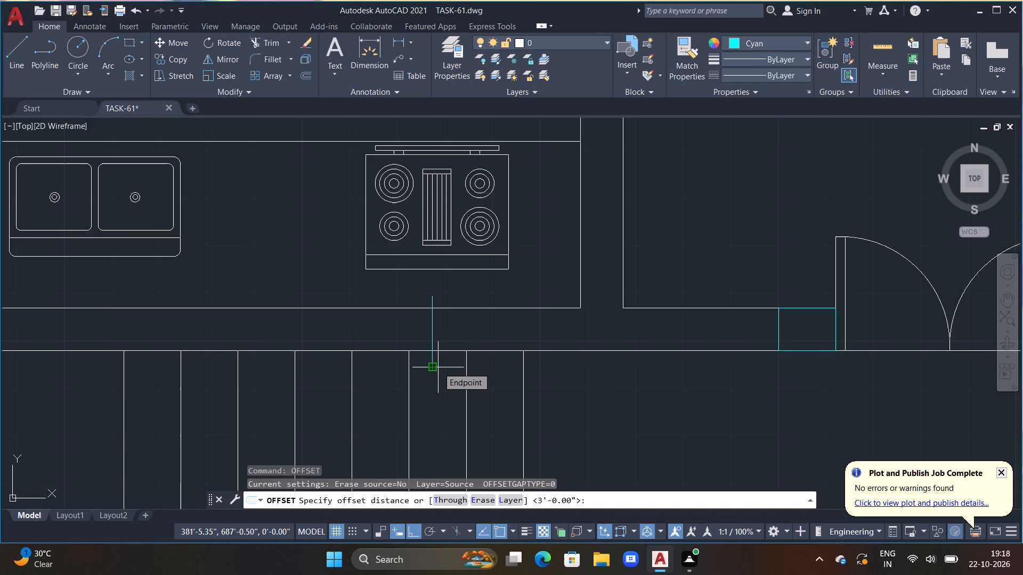
type("4'")
key("Return")
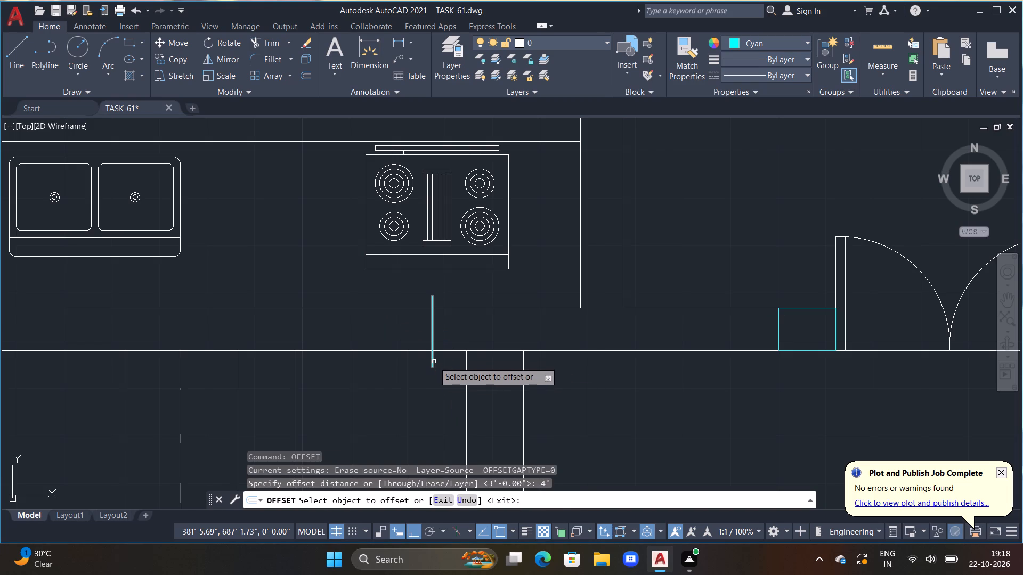
left_click(433, 361)
left_click(240, 377)
key("Escape")
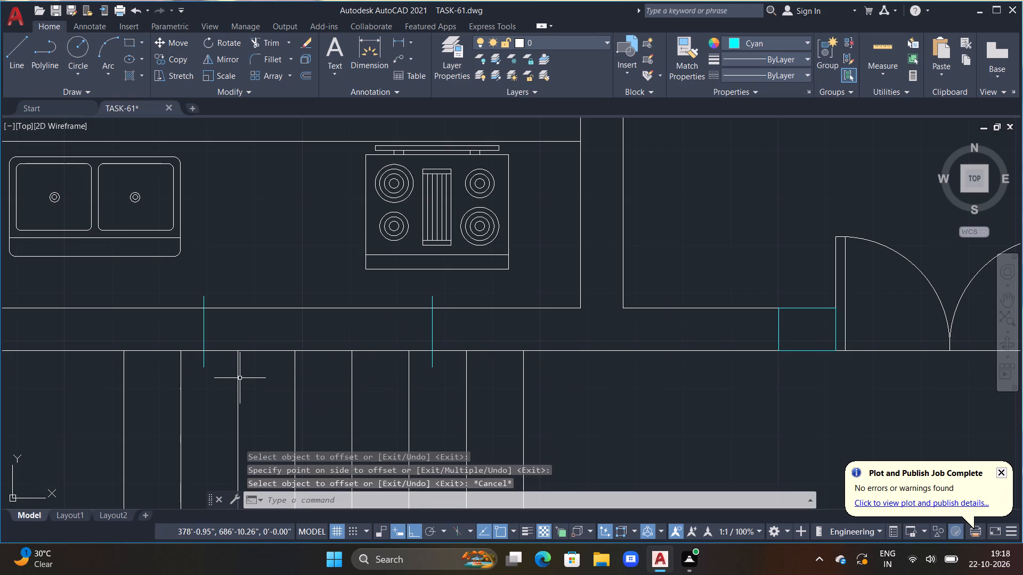
Trim the ends of both cyan lines that overhang the two faces of the kitchen–staircase wall.
type("TR")
key("space")
left_click(204, 362)
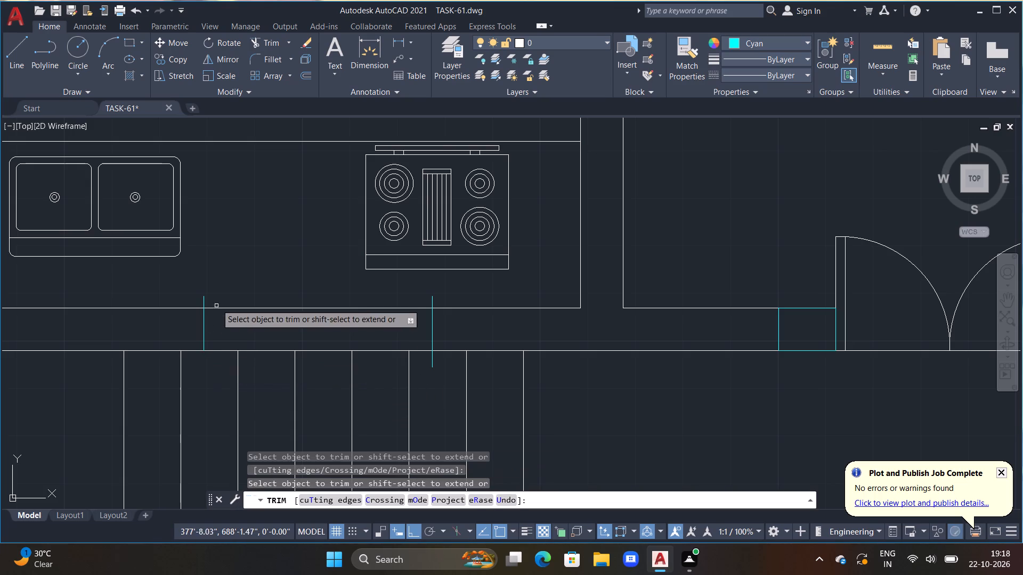
double_click(201, 300)
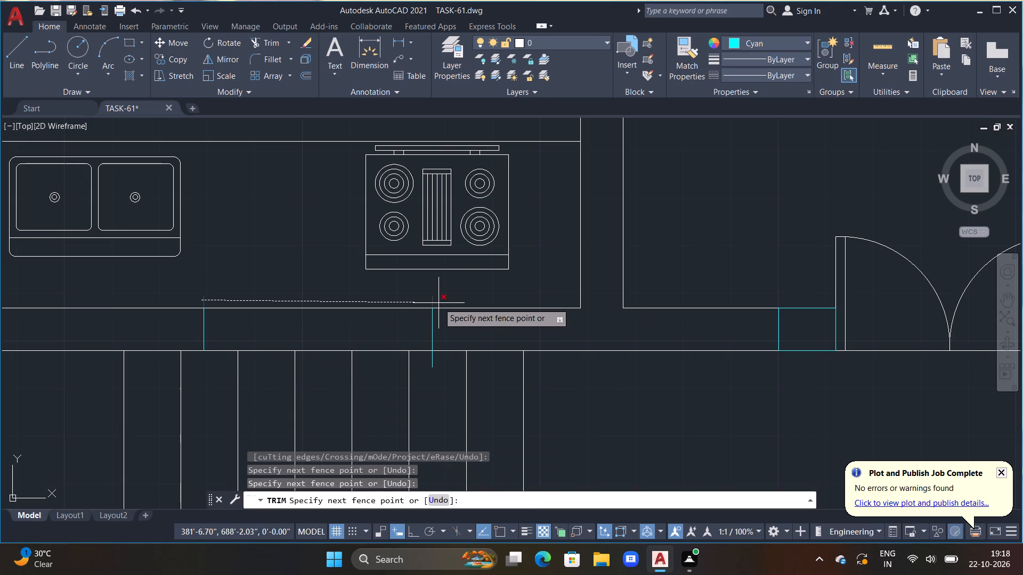
left_click(439, 303)
left_click(432, 360)
key("Escape")
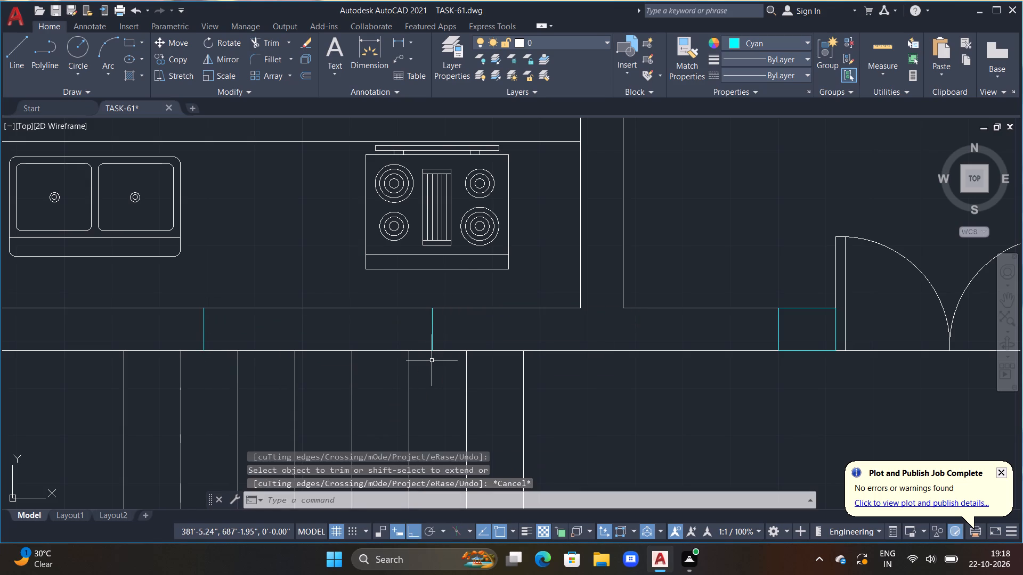
Draw 4' cyan lines along both faces of the kitchen–staircase wall between the trimmed lines, closing the opening's rectangle.
type("L")
key("space")
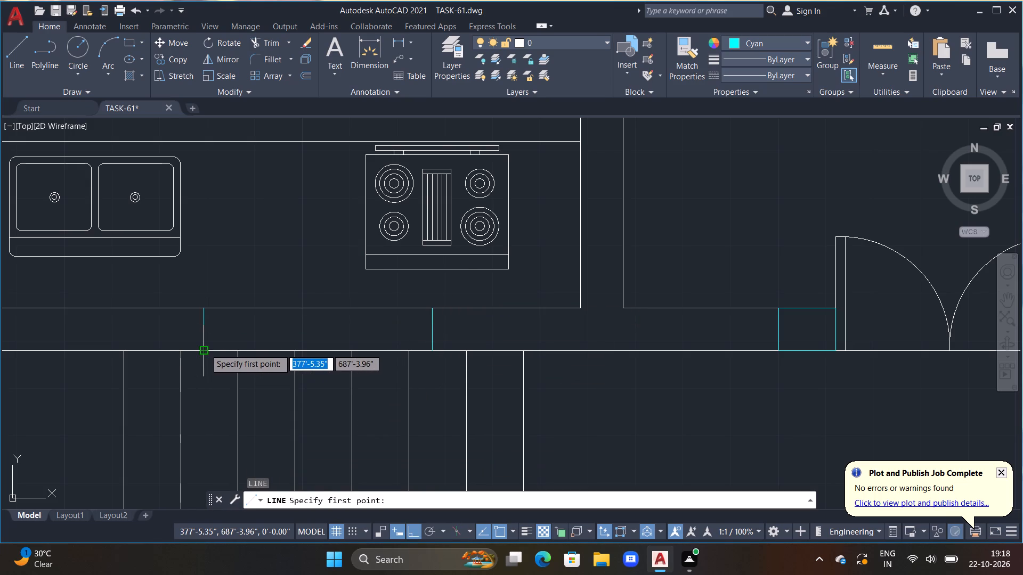
left_click(205, 349)
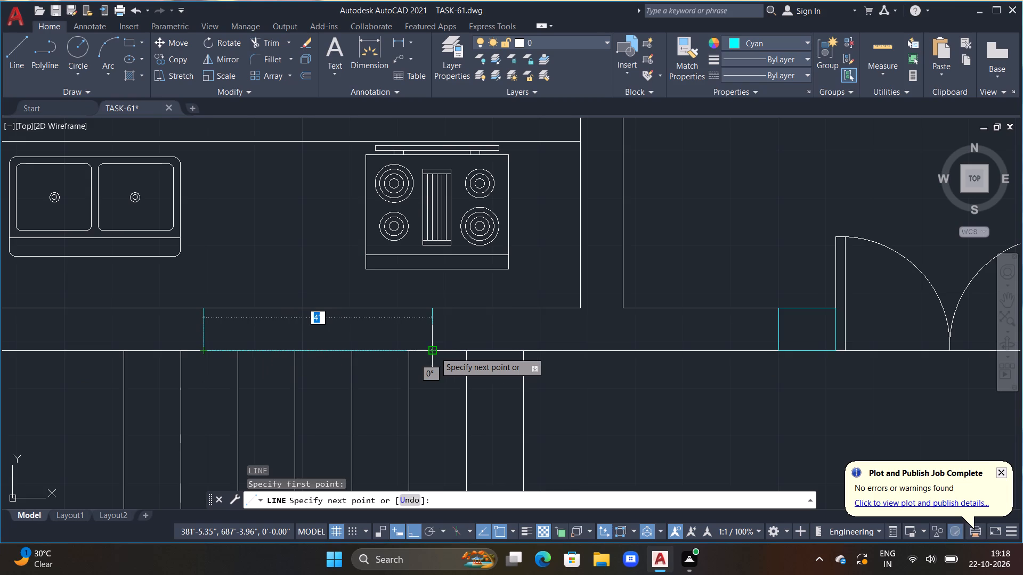
left_click(435, 352)
key("Escape")
type("L")
key("space")
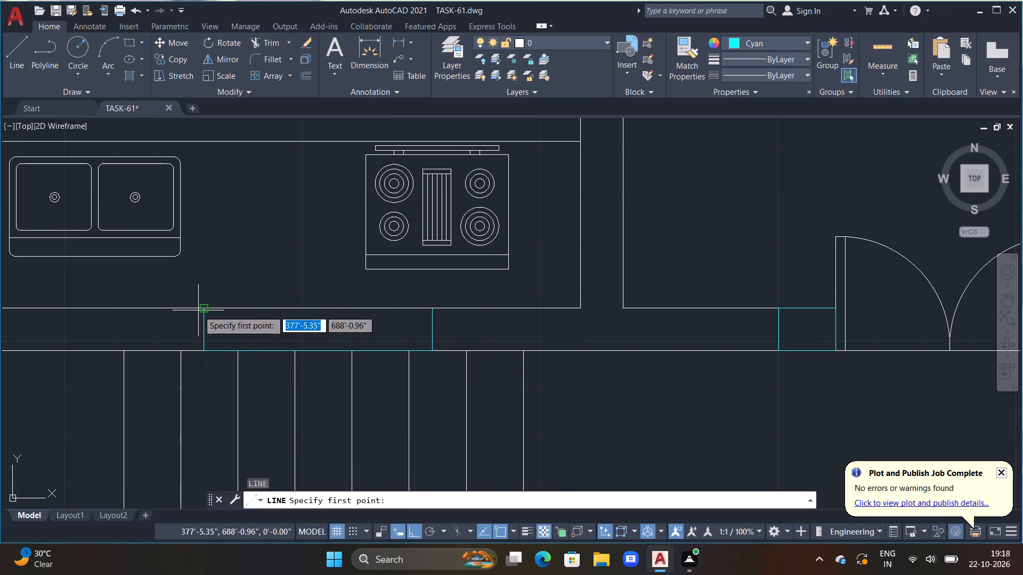
left_click(204, 309)
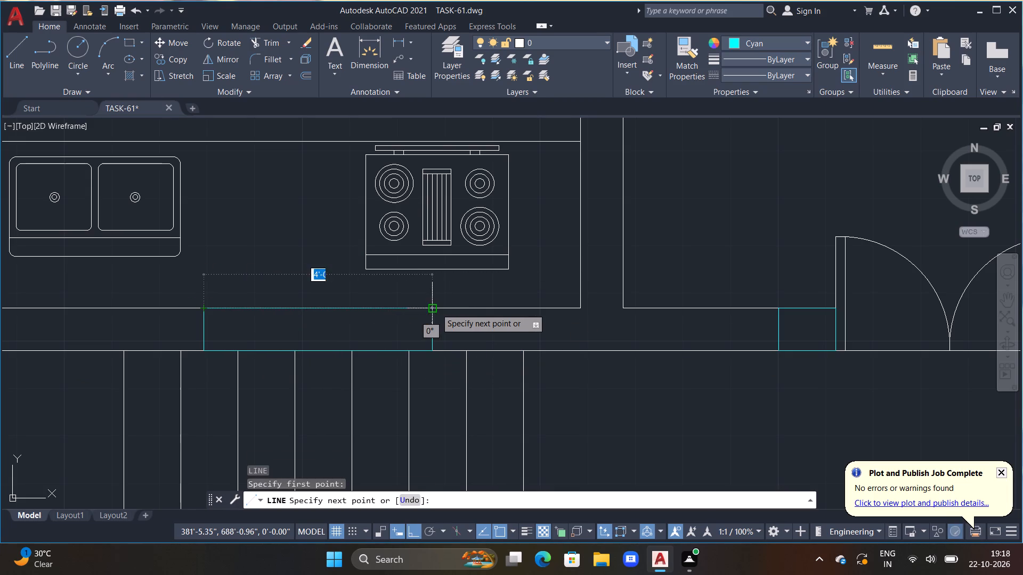
left_click(432, 308)
key("Escape")
Draw a horizontal cyan line across the kitchen's left exterior wall, just below the room's upper corner.
scroll(432, 311, "down", 2)
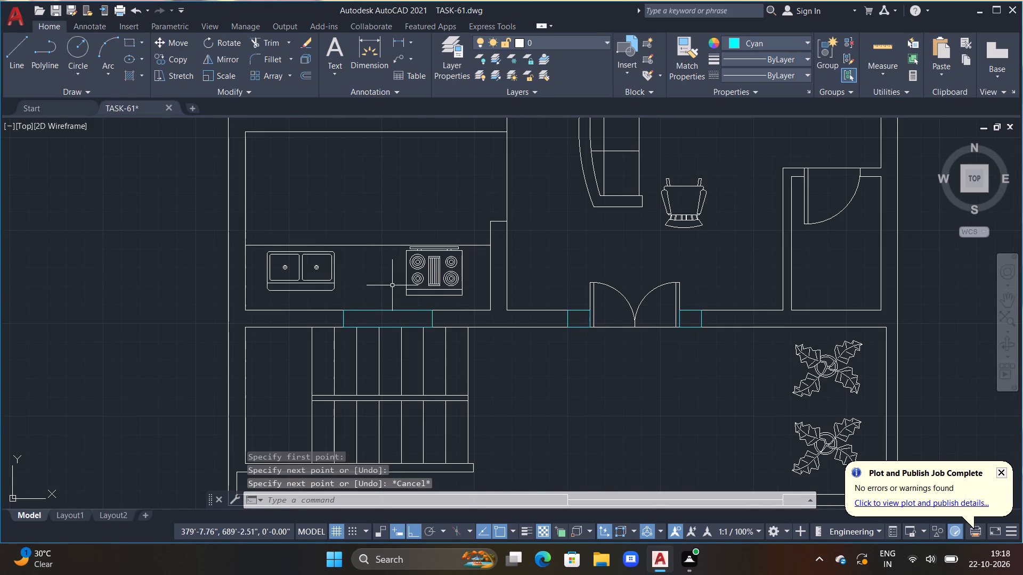
scroll(392, 285, "down", 1)
middle_click_drag(291, 232, 351, 295)
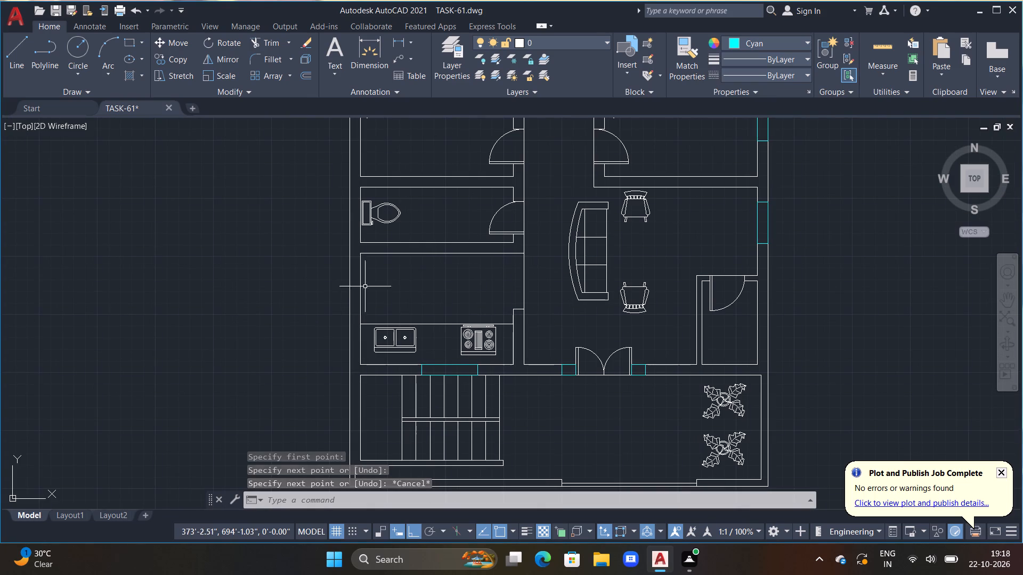
scroll(354, 252, "up", 1)
middle_click_drag(365, 261, 419, 286)
scroll(419, 286, "up", 2)
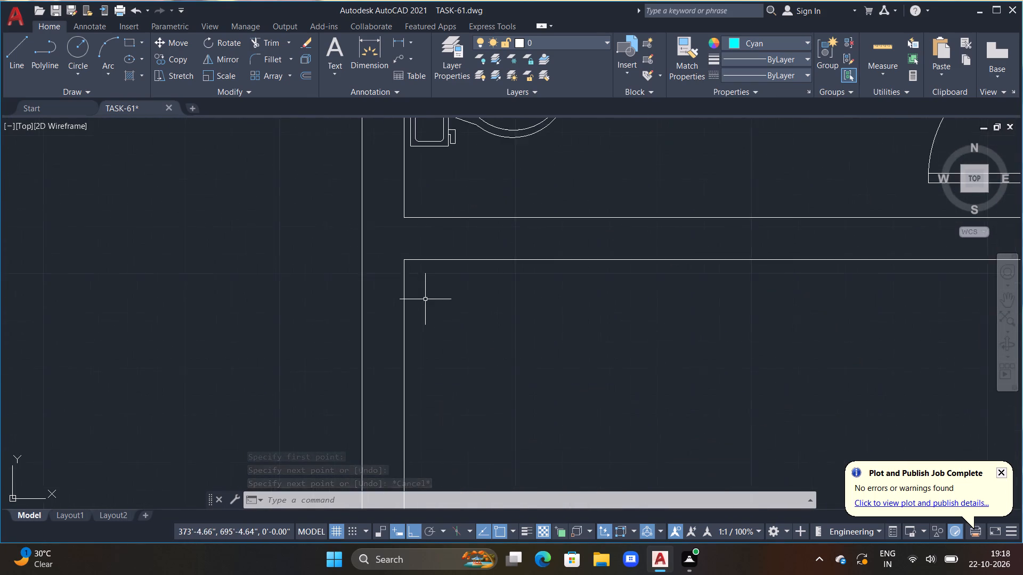
middle_click_drag(425, 299, 429, 229)
type("L")
key("space")
left_click_drag(348, 242, 350, 243)
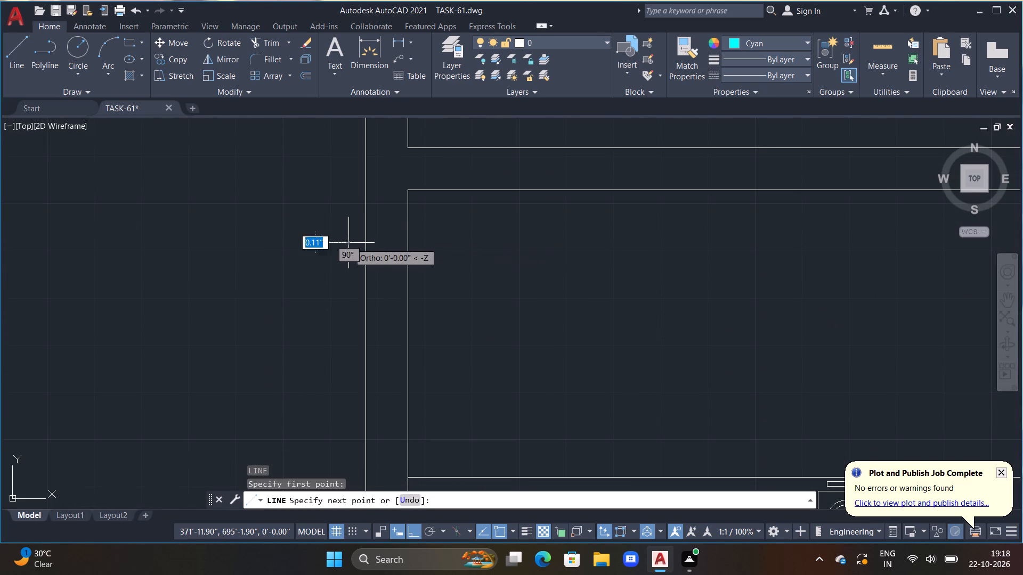
left_click_drag(350, 243, 363, 243)
left_click(436, 245)
key("Escape")
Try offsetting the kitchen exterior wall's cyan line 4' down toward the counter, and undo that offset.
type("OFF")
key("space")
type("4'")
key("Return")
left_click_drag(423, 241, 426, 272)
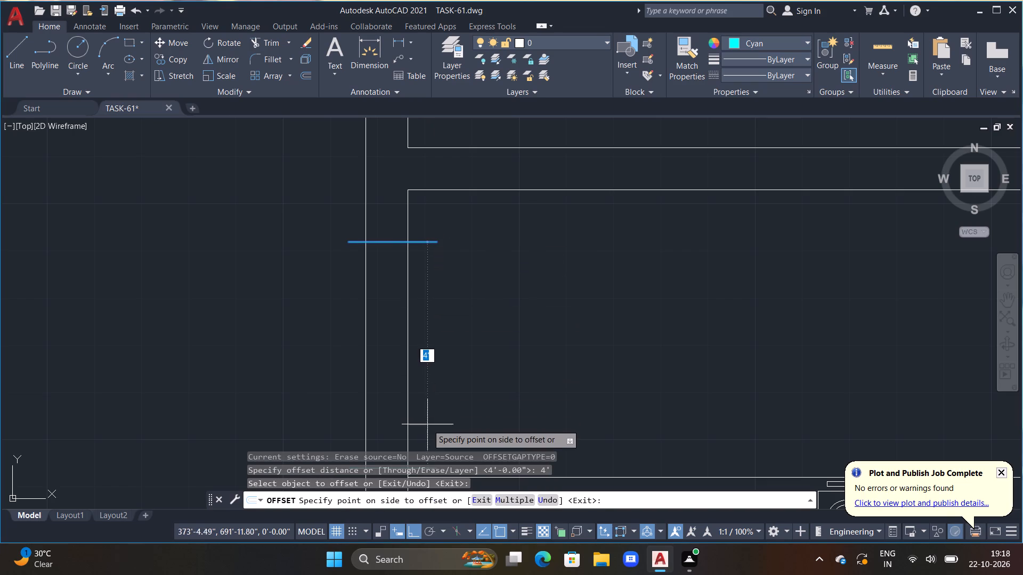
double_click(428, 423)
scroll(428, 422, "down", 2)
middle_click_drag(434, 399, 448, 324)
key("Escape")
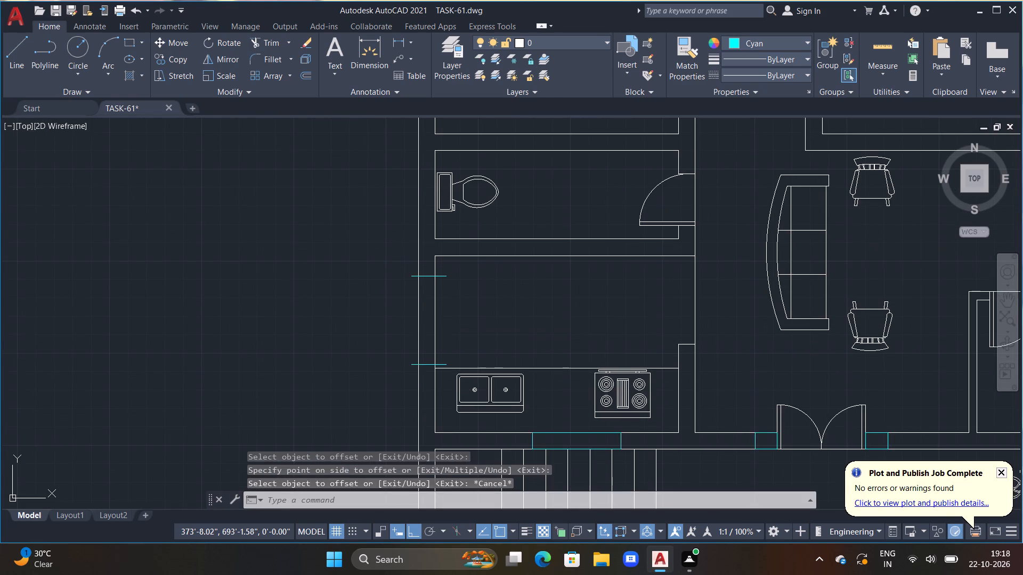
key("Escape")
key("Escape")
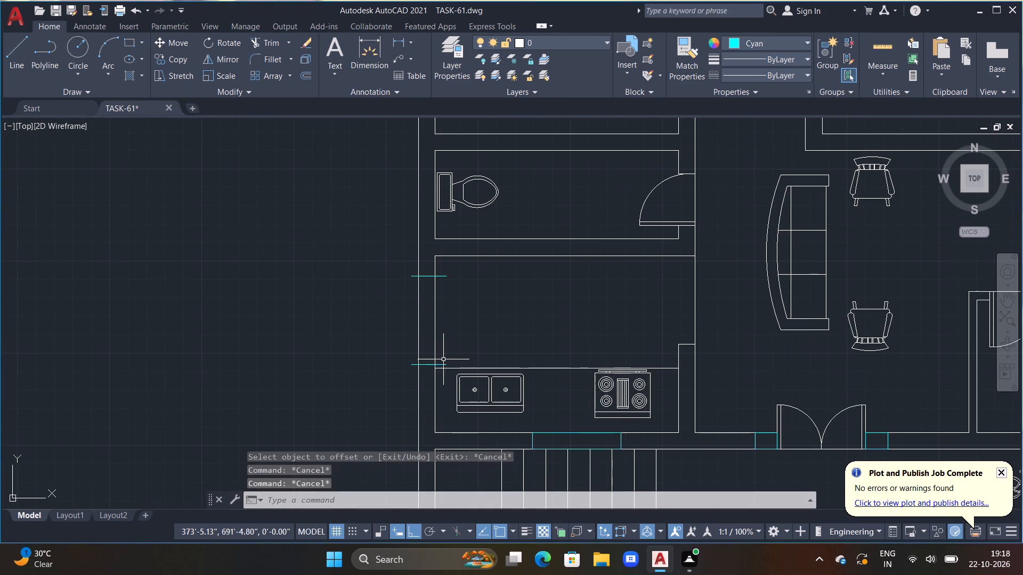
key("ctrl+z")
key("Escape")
Offset the cyan line across the kitchen's exterior wall 3' down toward the counter.
type("OFF")
key("space")
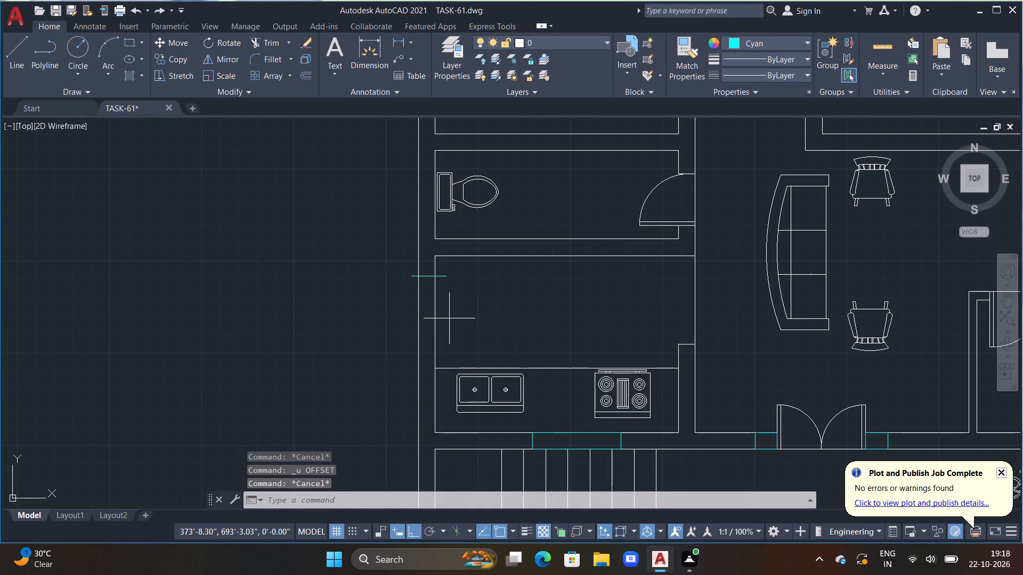
type("3'")
key("Return")
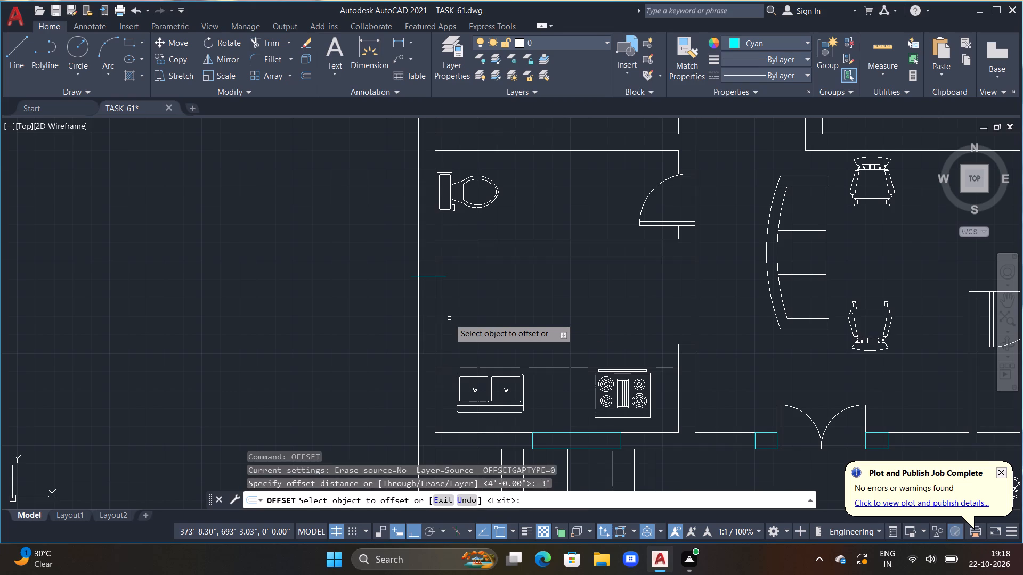
left_click(444, 276)
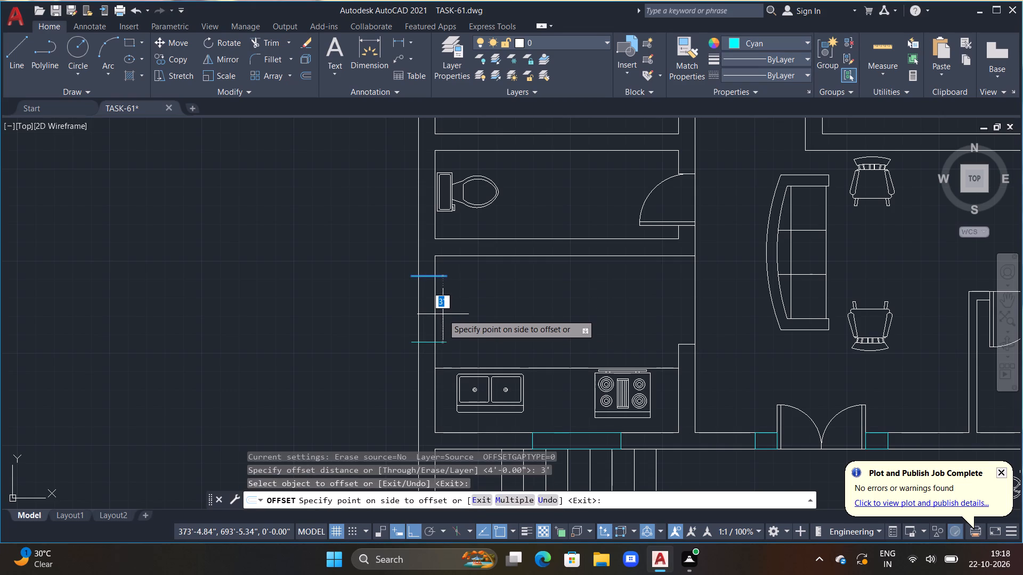
left_click(443, 314)
key("Escape")
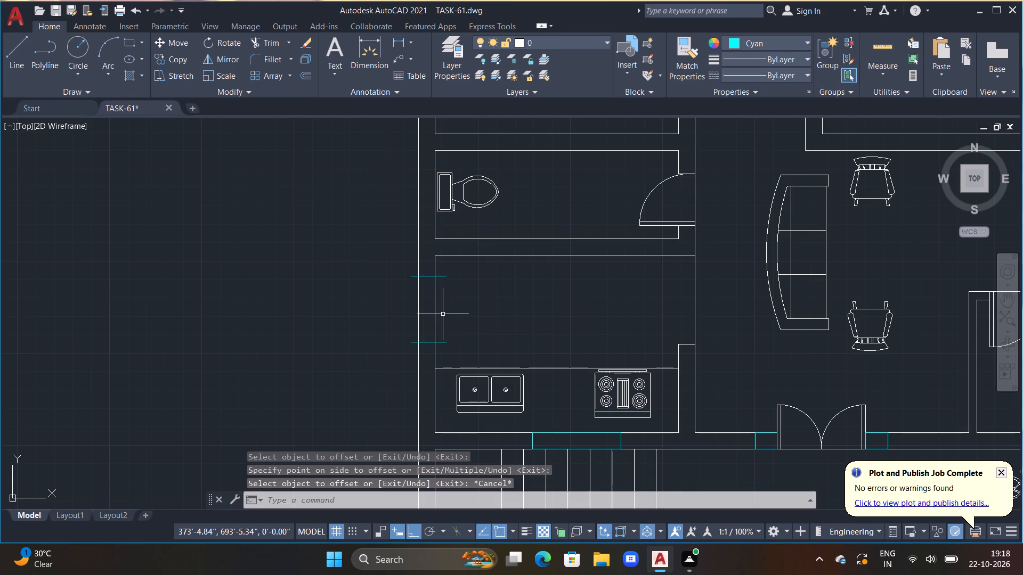
Trim both cyan lines at the kitchen's exterior wall back to its inner and outer faces.
type("TR")
key("space")
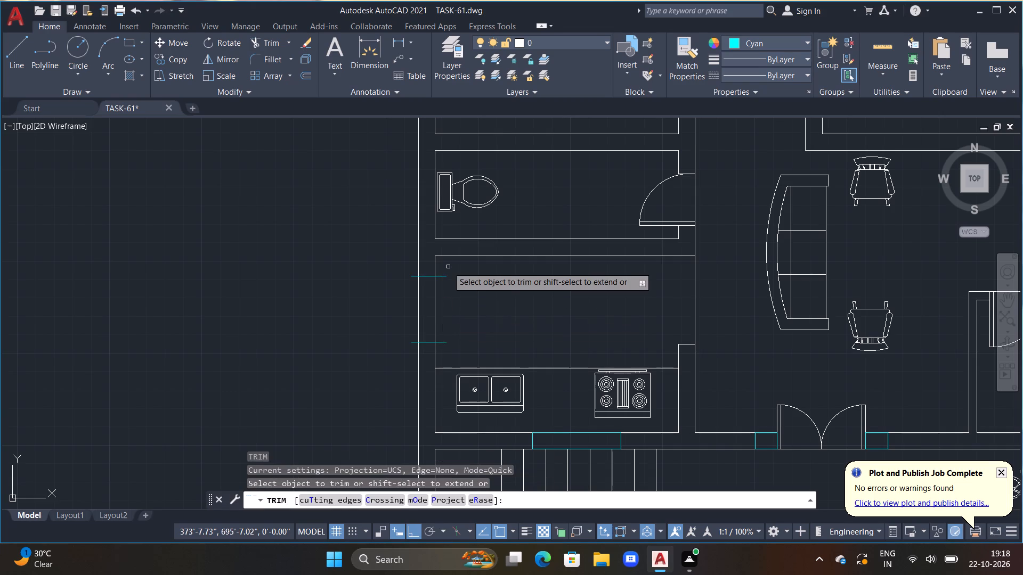
left_click(442, 274)
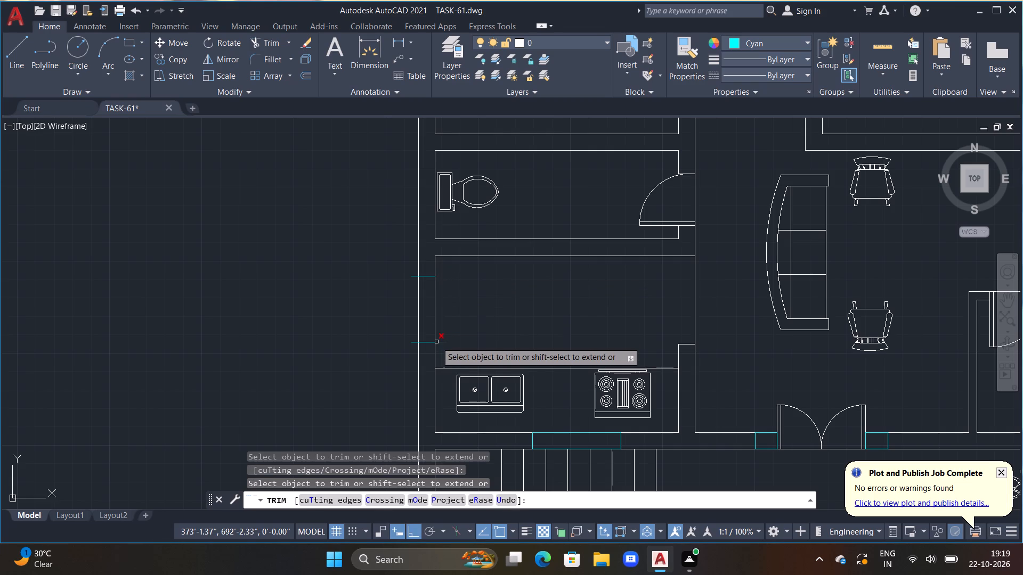
left_click(436, 342)
left_click(412, 342)
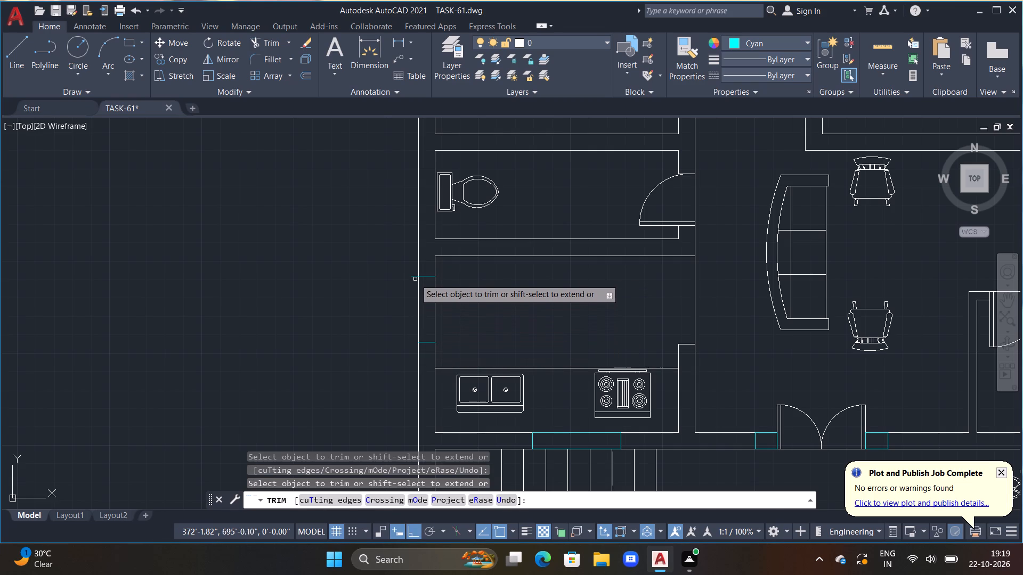
left_click(415, 277)
key("Escape")
Draw cyan lines along the kitchen exterior wall's outer and inner faces, closing the 3' by 9" opening rectangle.
type("L")
key("space")
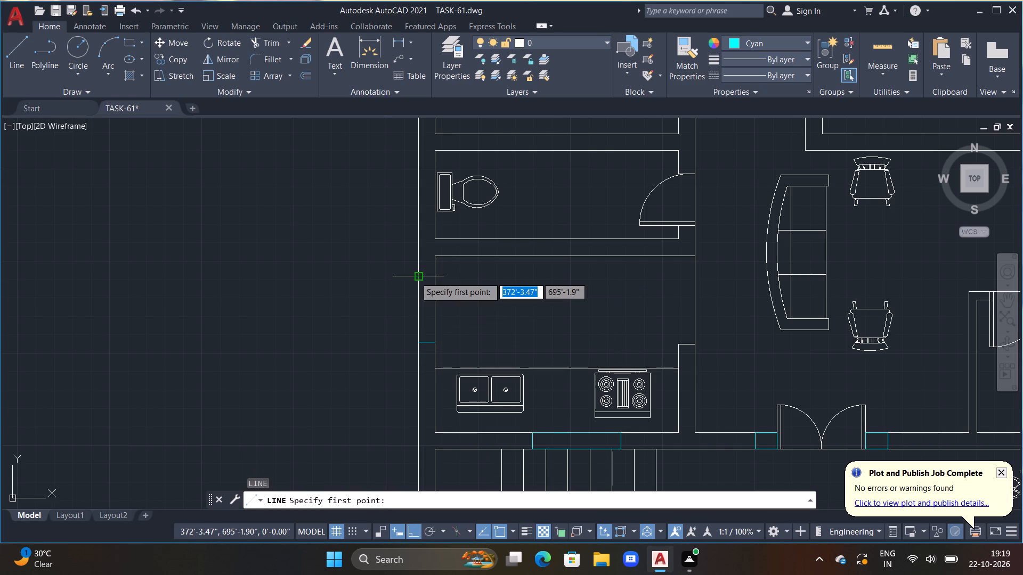
left_click(415, 277)
left_click(415, 344)
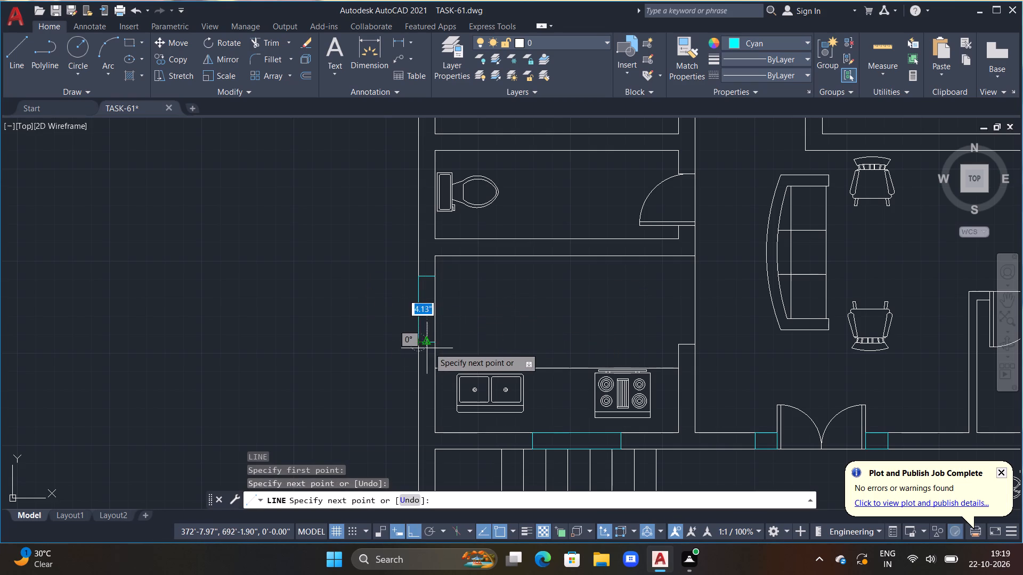
scroll(433, 344, "up", 3)
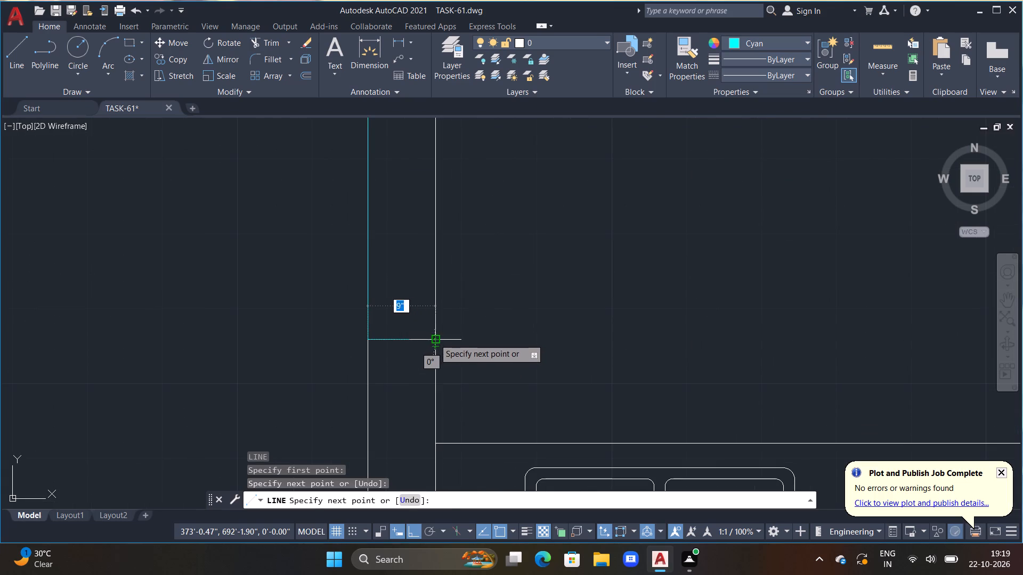
left_click_drag(434, 339, 436, 319)
middle_click_drag(451, 235, 458, 356)
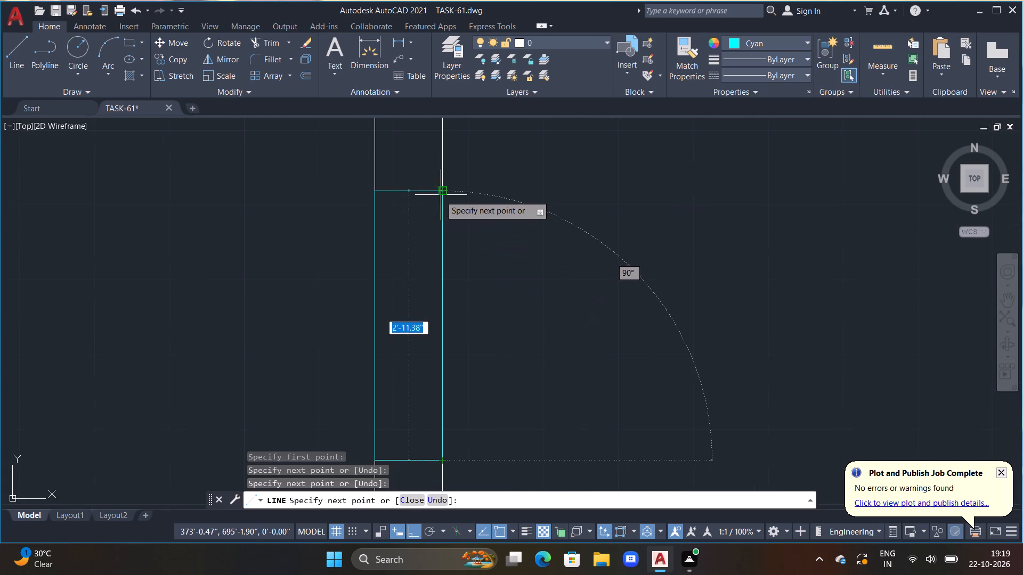
left_click(441, 194)
key("Escape")
scroll(441, 194, "down", 3)
scroll(465, 235, "down", 1)
key("Escape")
Draw a horizontal cyan line from the toilet tank's lower corner outward across the bathroom's left exterior wall.
scroll(465, 235, "down", 1)
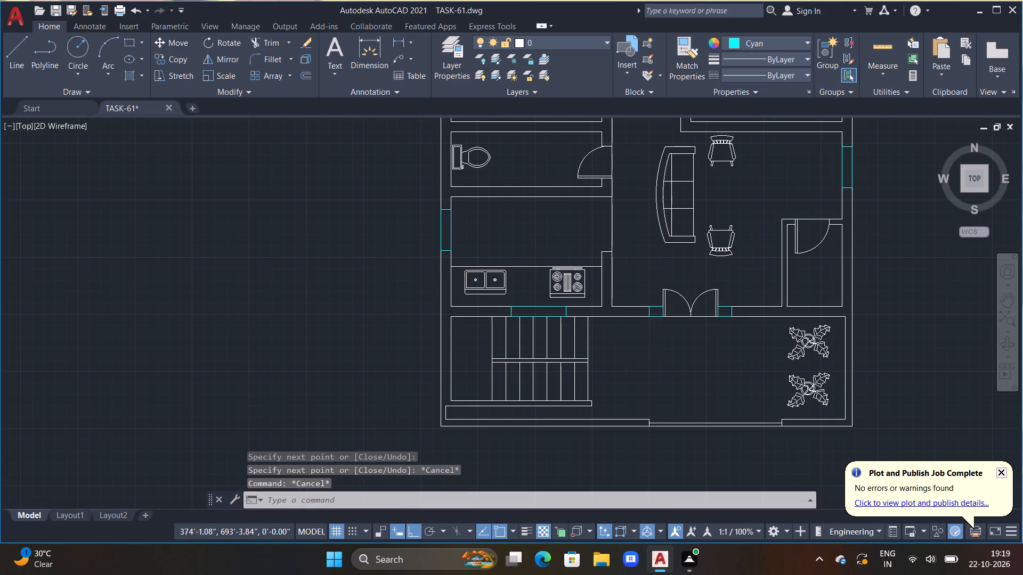
middle_click_drag(468, 235, 489, 321)
scroll(468, 267, "up", 2)
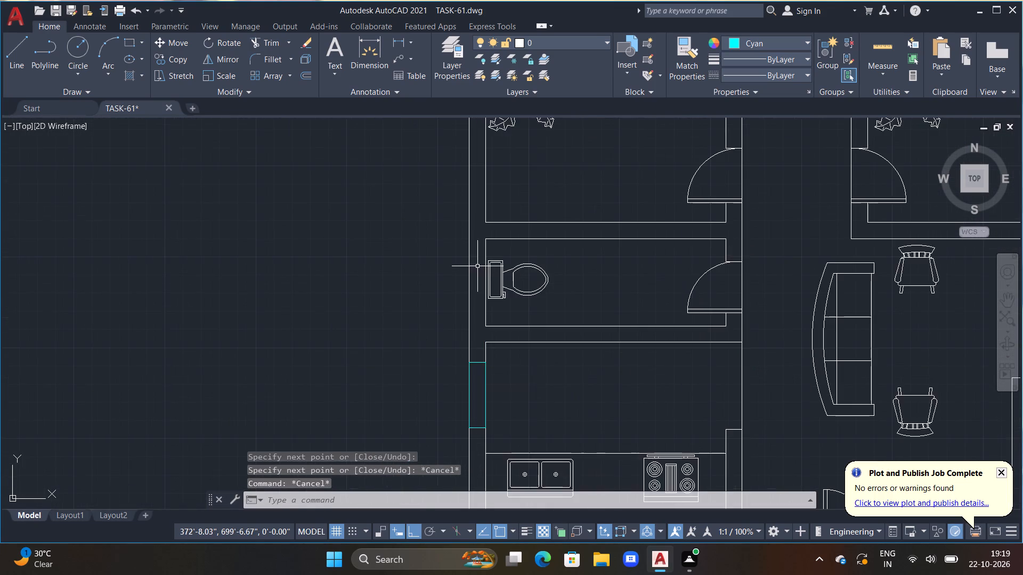
scroll(477, 266, "up", 1)
middle_click(478, 266)
scroll(478, 266, "up", 1)
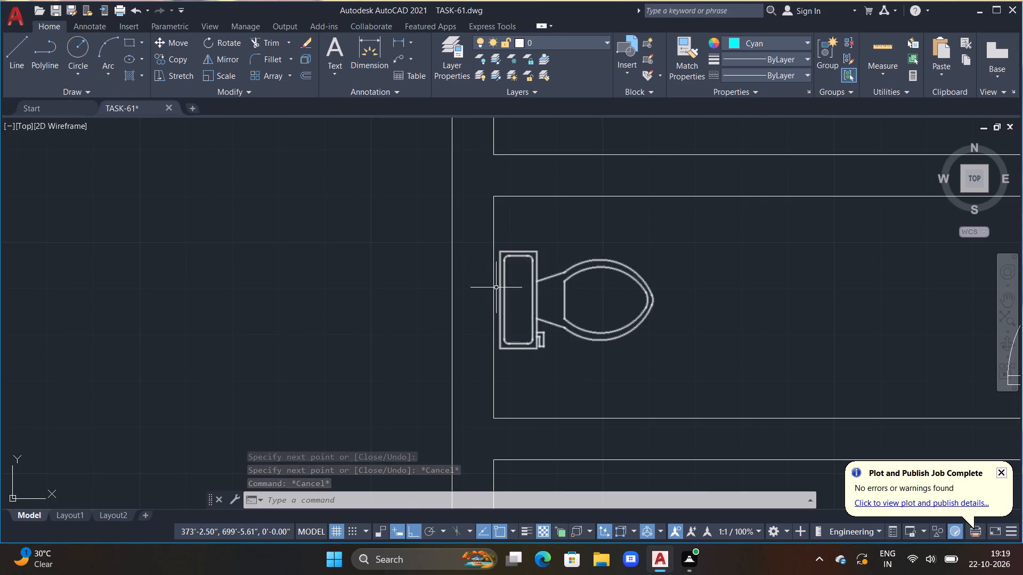
type("L")
key("space")
scroll(493, 351, "up", 1)
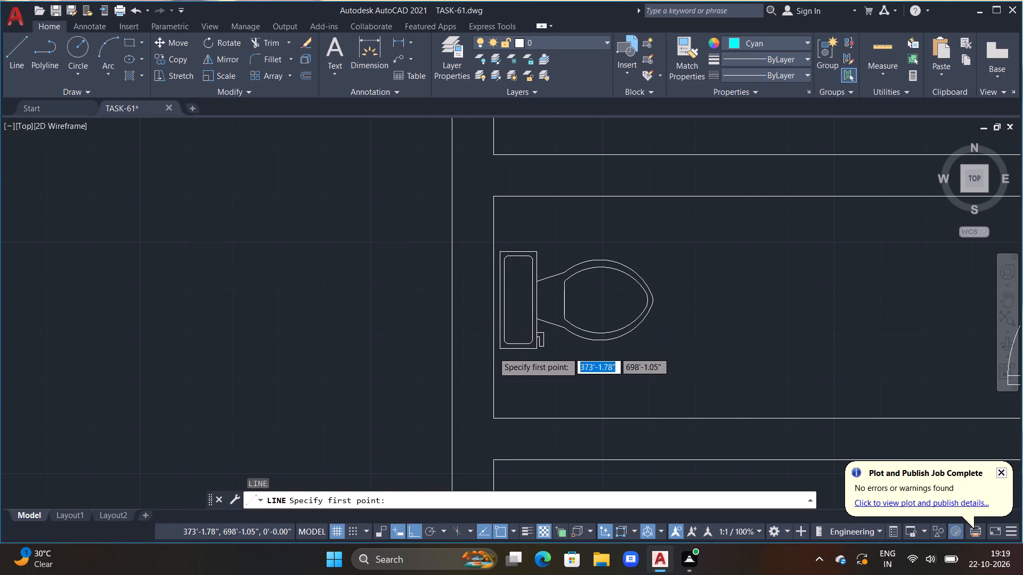
left_click_drag(497, 318, 466, 313)
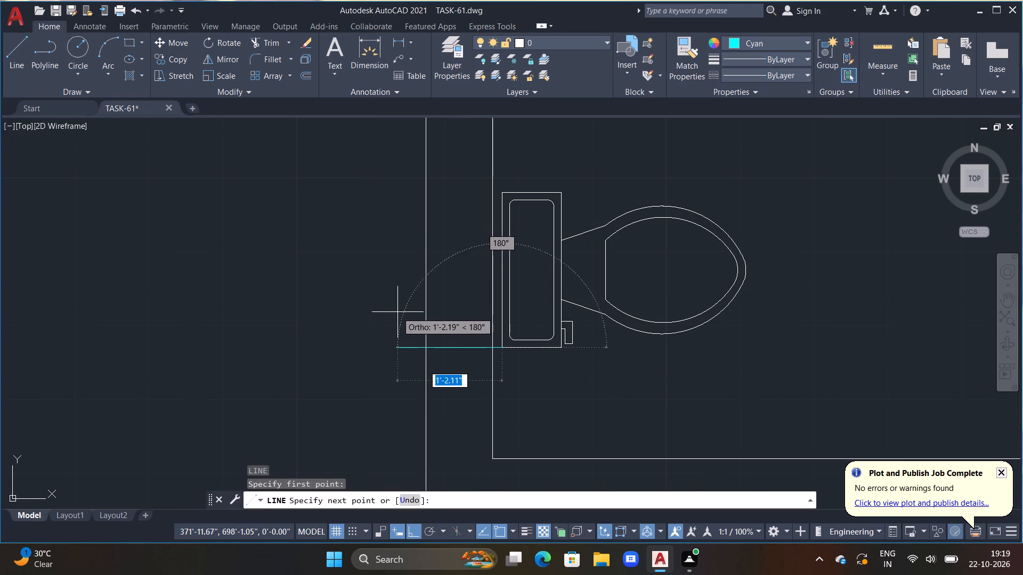
left_click(410, 319)
key("Escape")
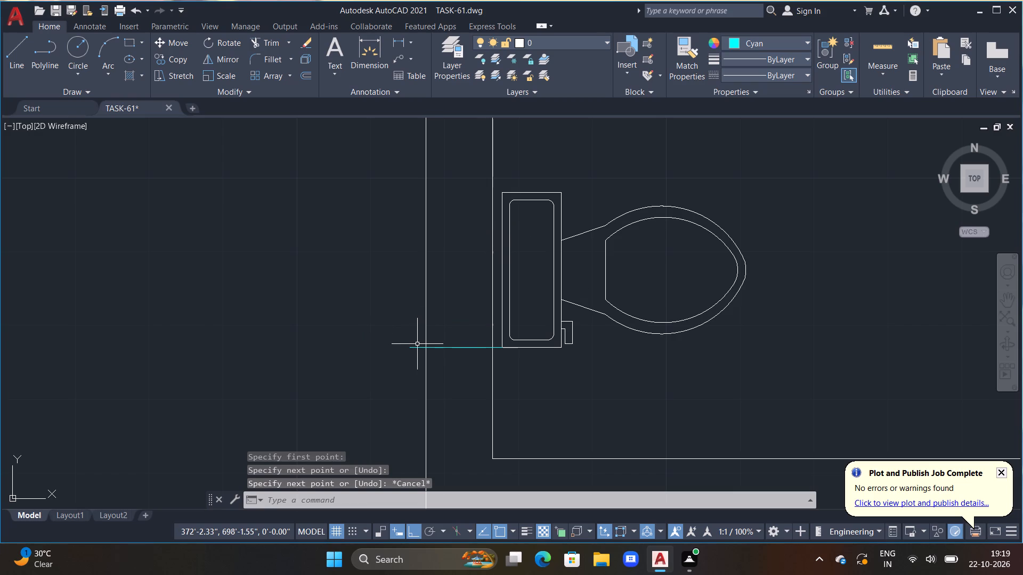
Trim the cyan line's overhang beyond the outer face of the bathroom's left exterior wall.
type("TR")
key("space")
left_click_drag(417, 344, 418, 355)
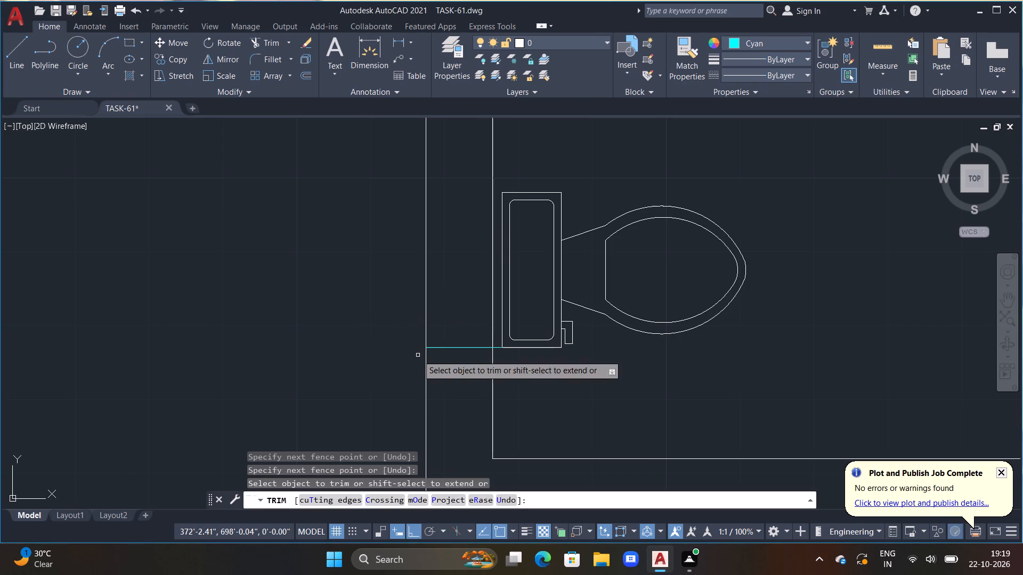
key("Escape")
Draw cyan lines 1'-9" up the bathroom wall's outer face and across the wall level with the toilet tank's upper corner.
type("L")
key("space")
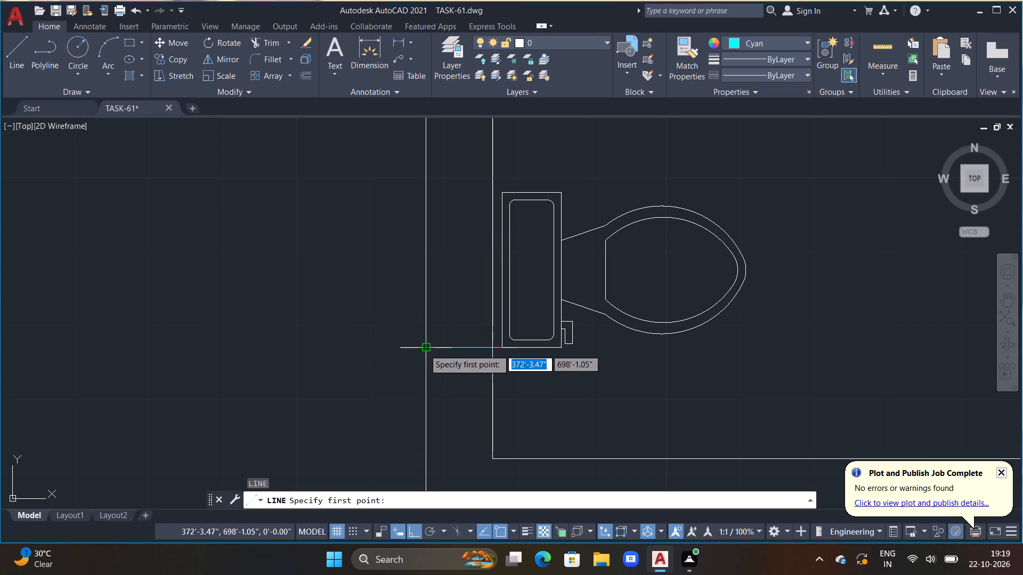
left_click(424, 349)
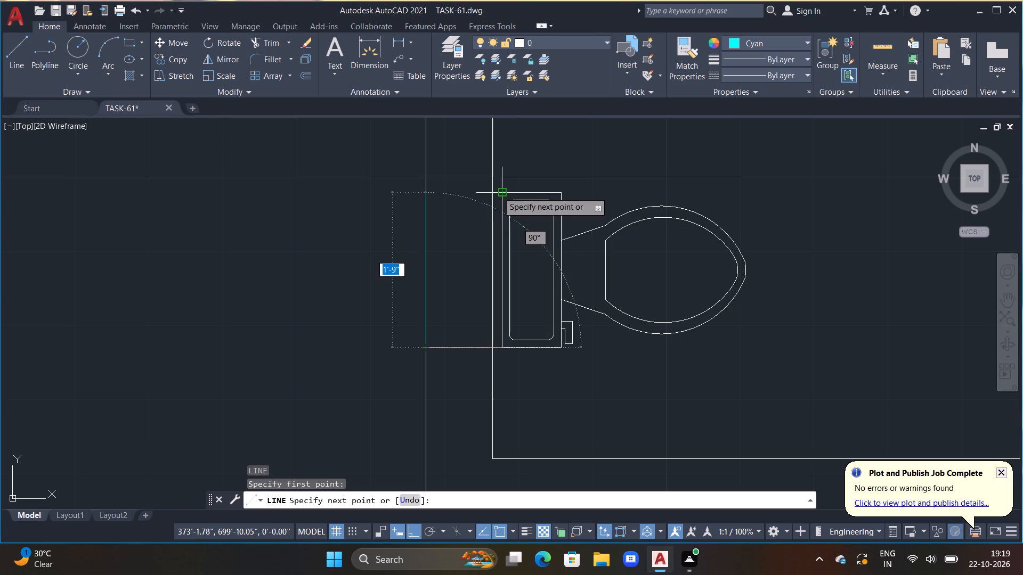
left_click(425, 192)
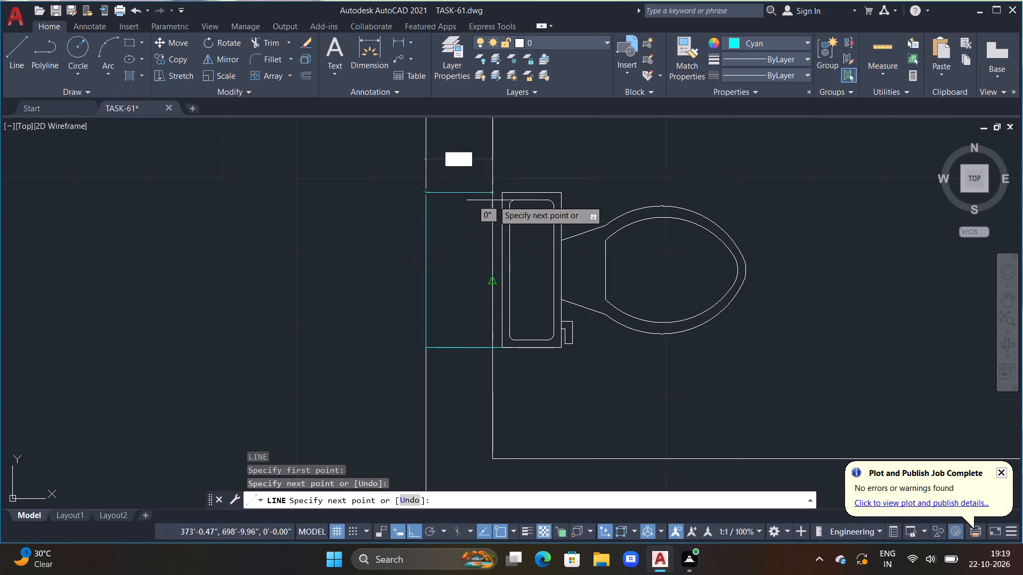
scroll(494, 195, "up", 3)
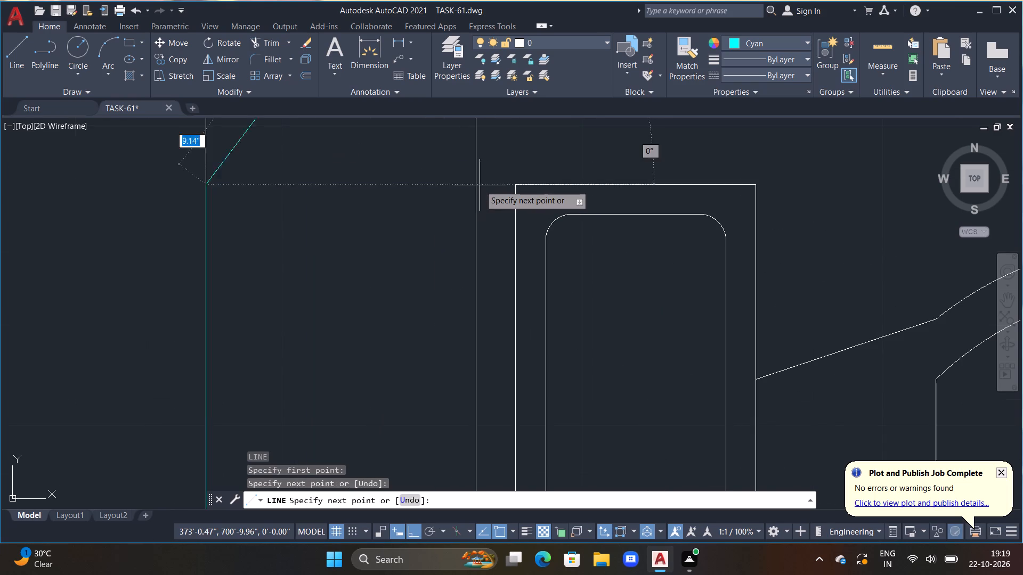
left_click(485, 188)
key("Escape")
scroll(486, 190, "down", 2)
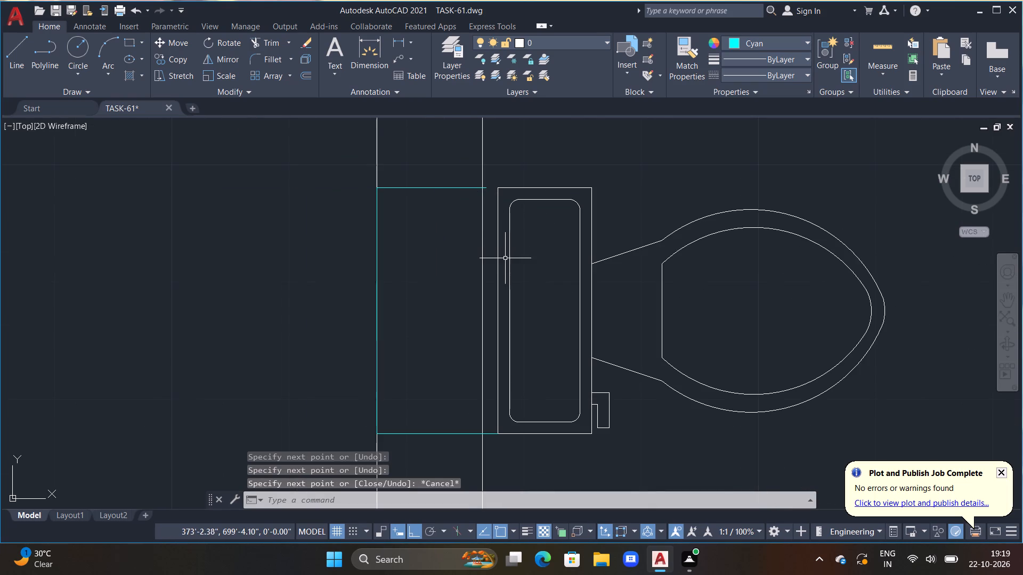
Trim the upper and lower cyan lines beside the toilet tank back to the bathroom exterior wall's inner face.
type("TR")
key("space")
scroll(488, 199, "up", 2)
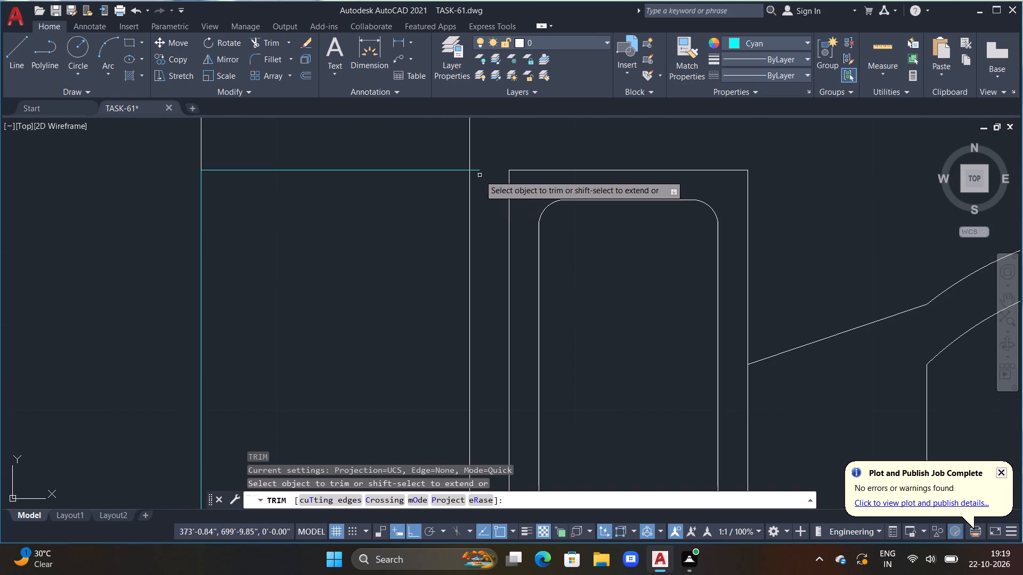
left_click_drag(476, 169, 477, 176)
scroll(485, 209, "down", 3)
key("Escape")
key("Escape")
scroll(502, 382, "up", 2)
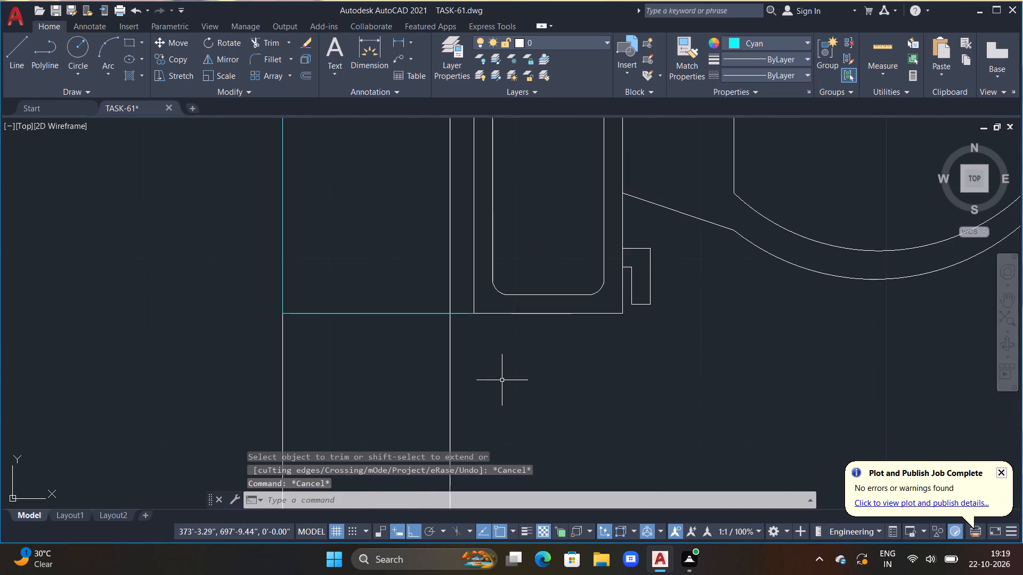
scroll(481, 345, "up", 1)
middle_click_drag(483, 345, 529, 366)
key("t")
type("R")
key("space")
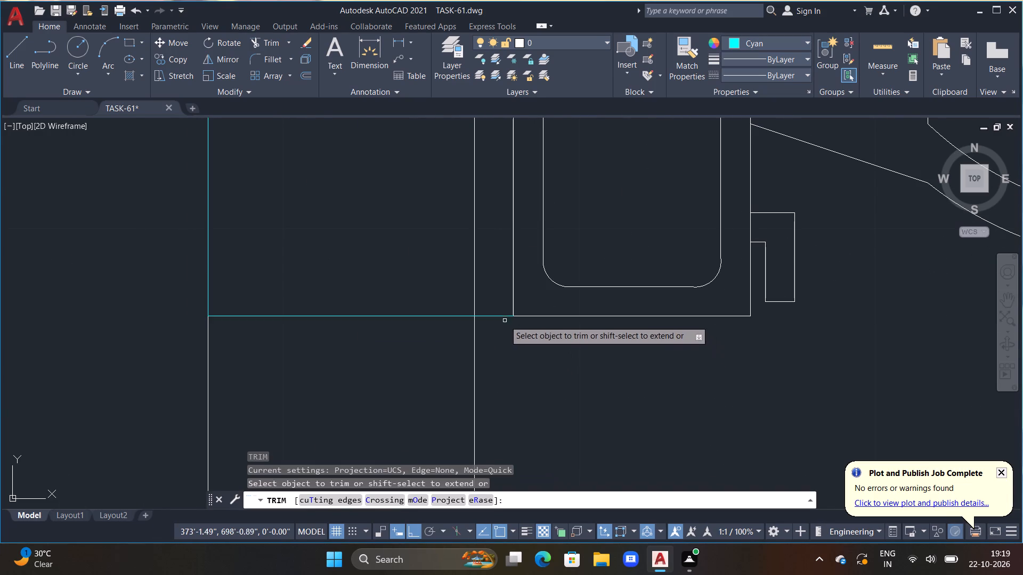
left_click_drag(501, 317, 501, 323)
scroll(499, 321, "down", 3)
key("Escape")
Draw a cyan line along the bathroom exterior wall's inner face, closing the opening rectangle behind the toilet.
type("L")
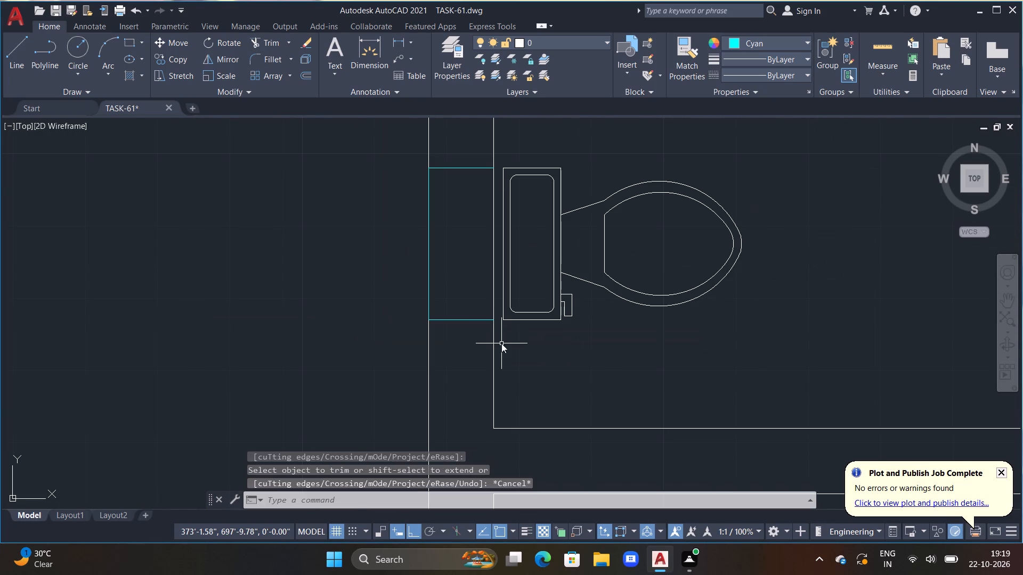
key("space")
left_click_drag(495, 317, 494, 313)
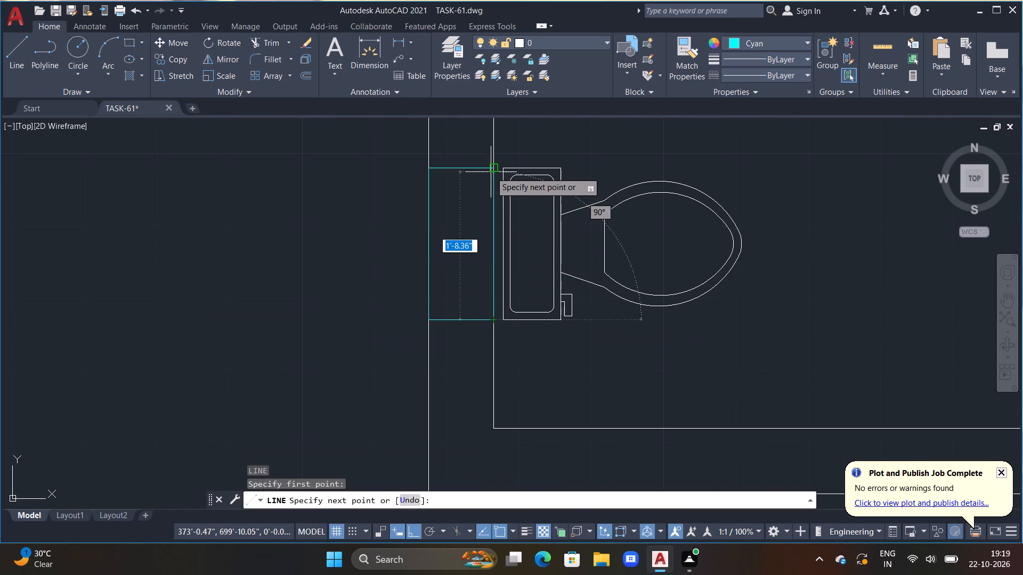
left_click(492, 170)
key("Escape")
Draw a horizontal cyan line across the left bedroom's left exterior wall, just below the plant.
scroll(492, 172, "down", 2)
scroll(515, 301, "down", 2)
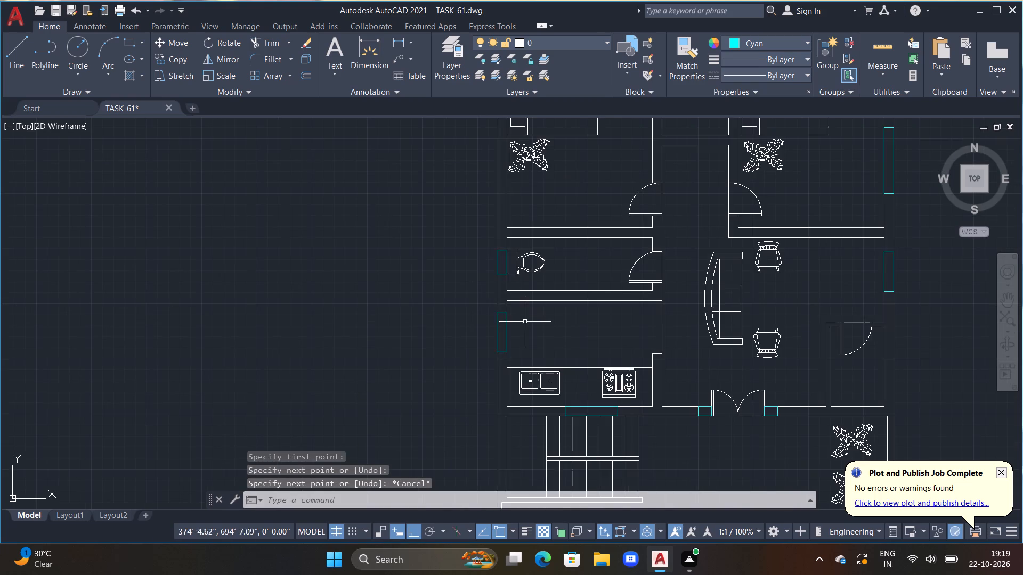
scroll(526, 324, "down", 1)
middle_click_drag(543, 262, 532, 308)
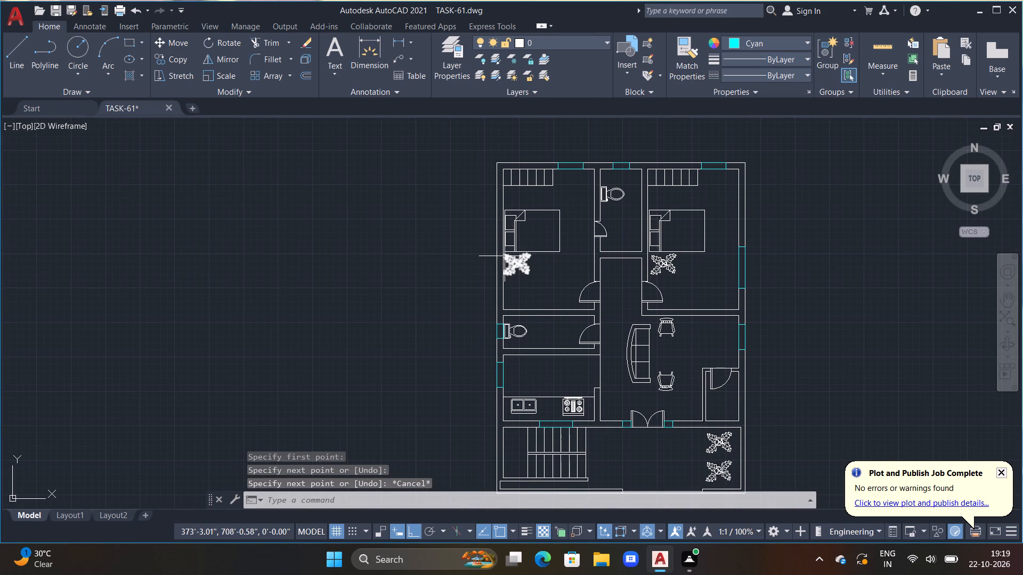
scroll(505, 256, "up", 2)
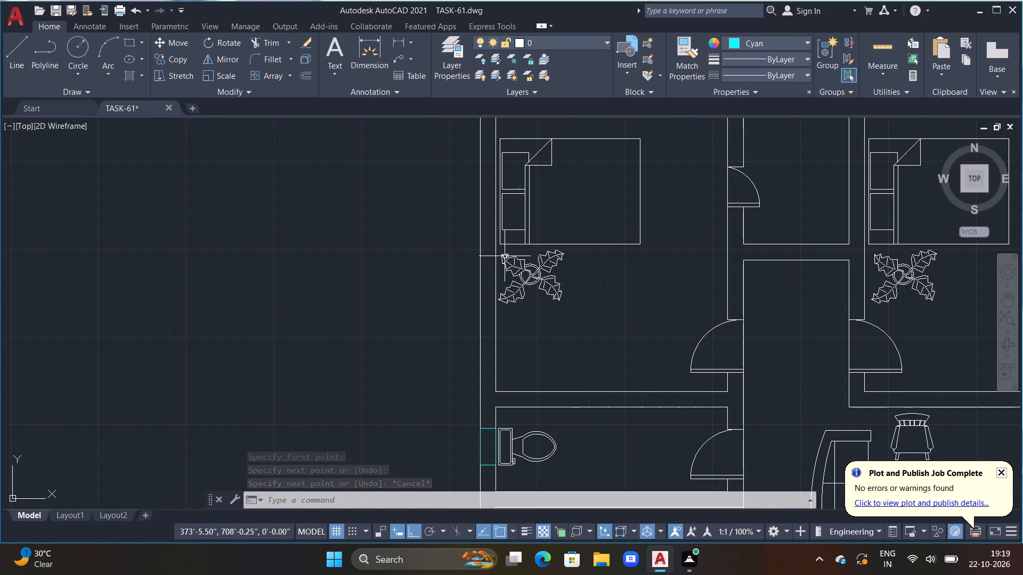
type("L")
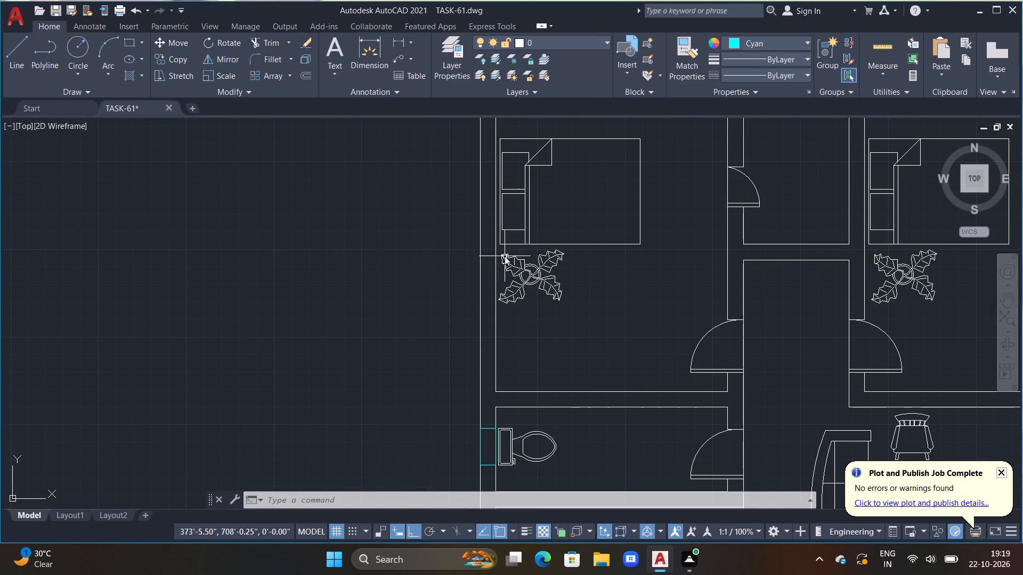
key("space")
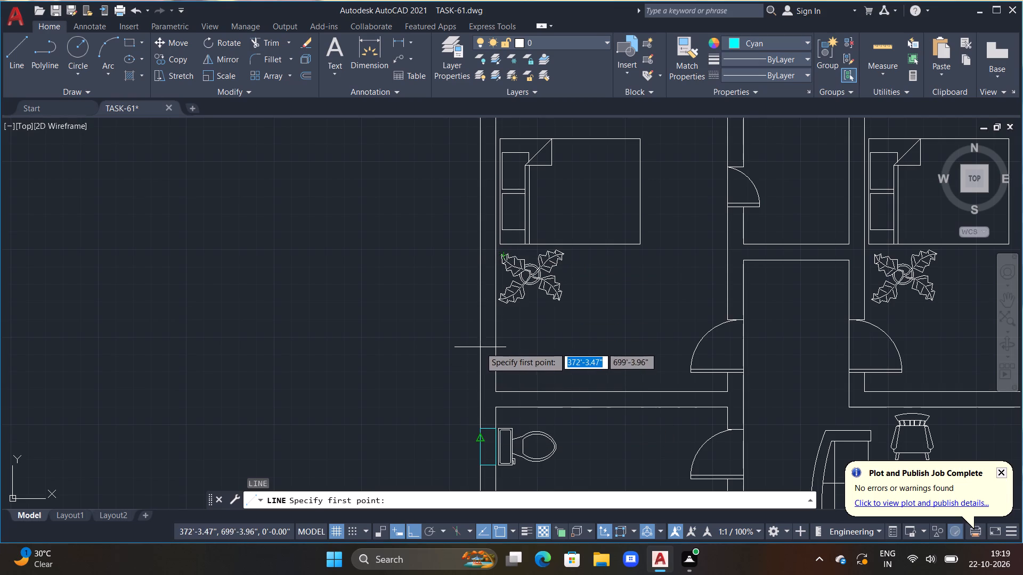
left_click_drag(459, 340, 467, 340)
left_click(559, 338)
key("Escape")
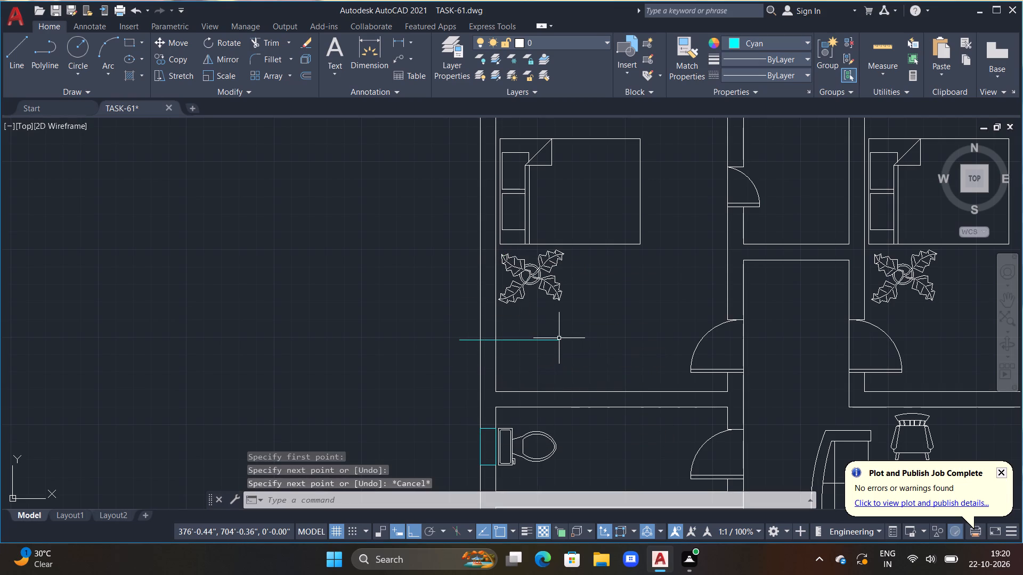
Offset the cyan line across the left bedroom's exterior wall 5' upward toward the bed.
type("OFF")
key("space")
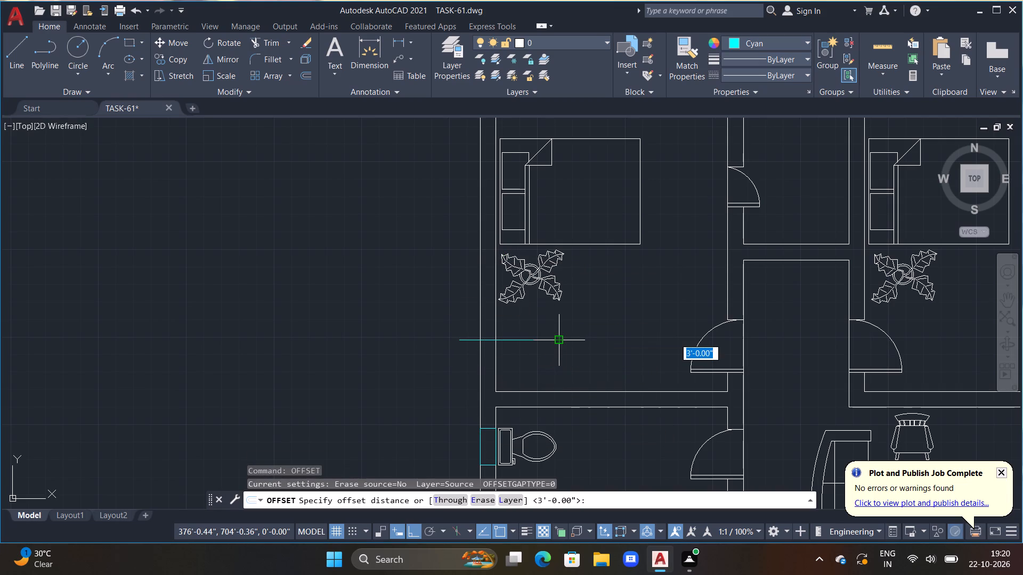
type("5'")
key("Return")
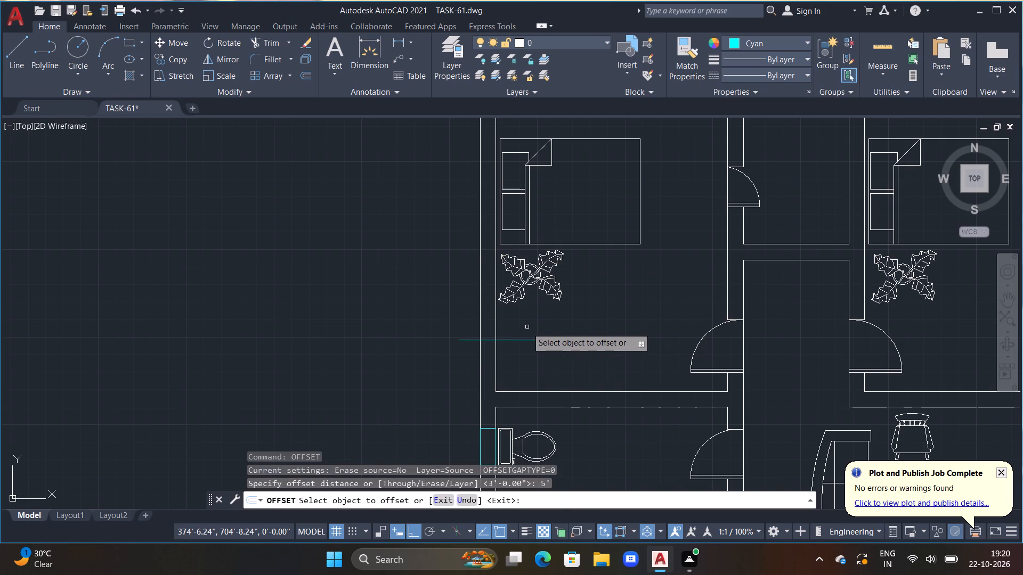
double_click(527, 340)
double_click(532, 284)
key("Escape")
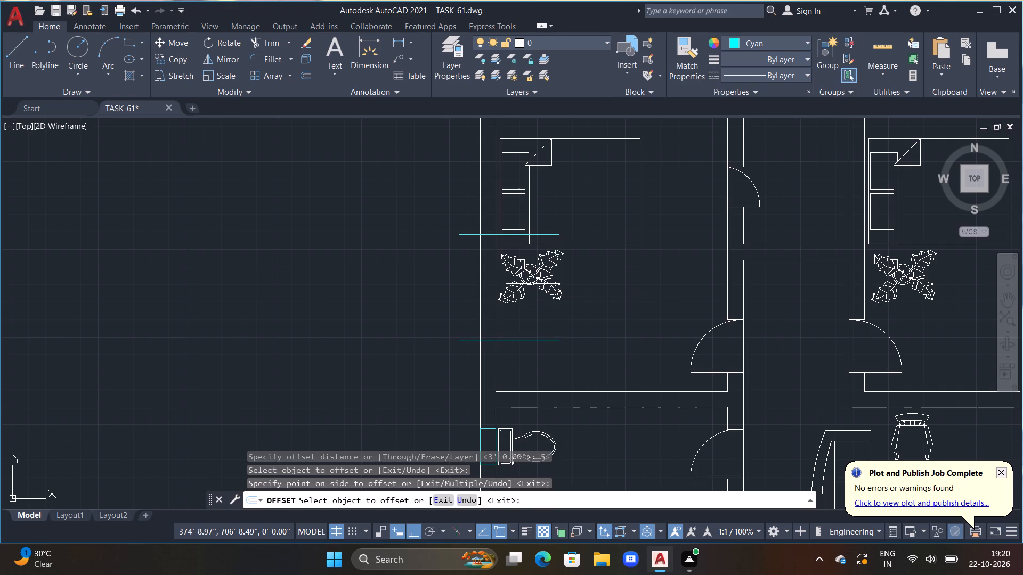
Trim both cyan lines at the left bedroom's exterior wall back to its inner and outer faces.
type("TR")
key("space")
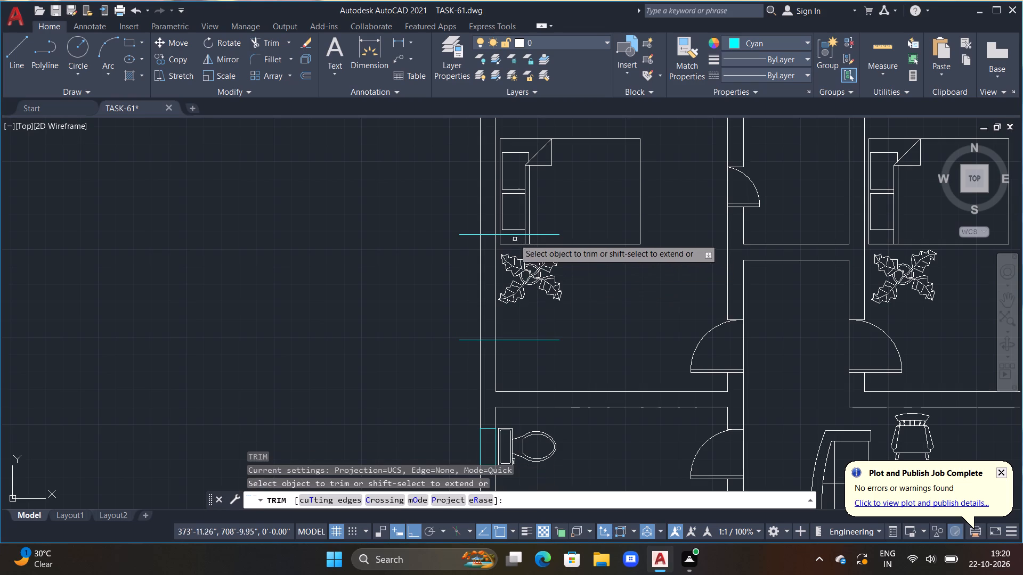
left_click(511, 234)
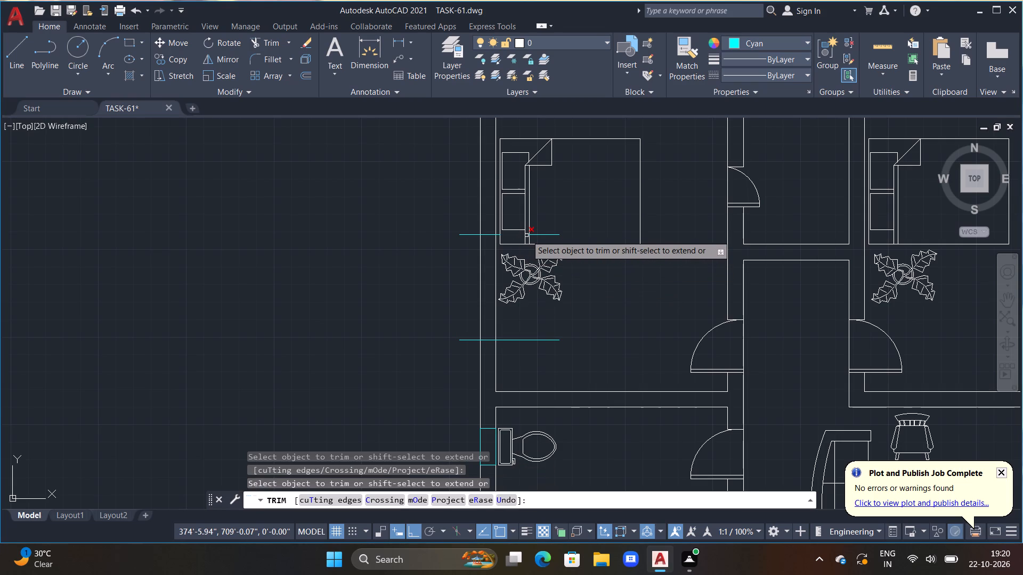
left_click(526, 235)
left_click(534, 234)
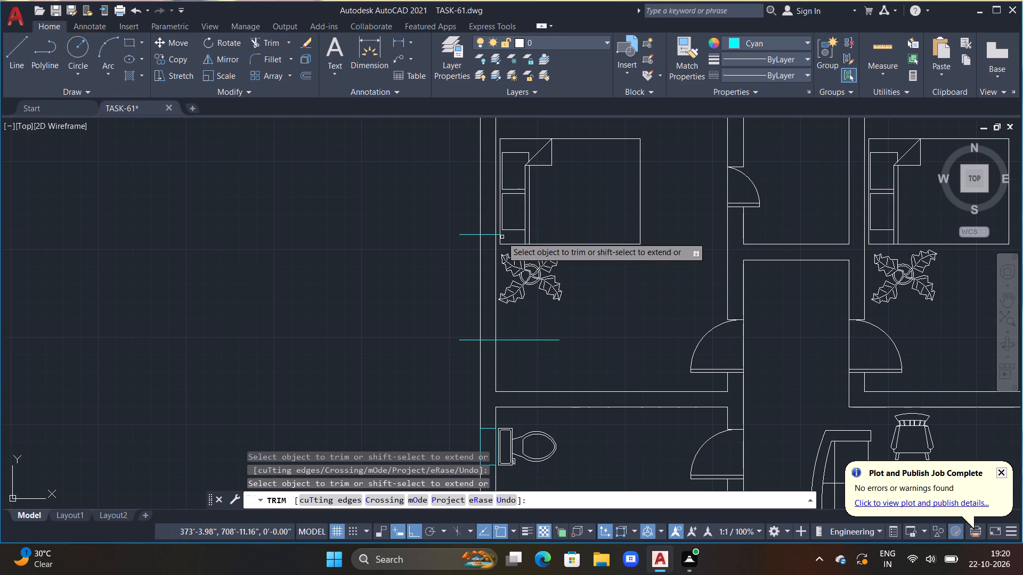
scroll(501, 237, "up", 3)
left_click(485, 227)
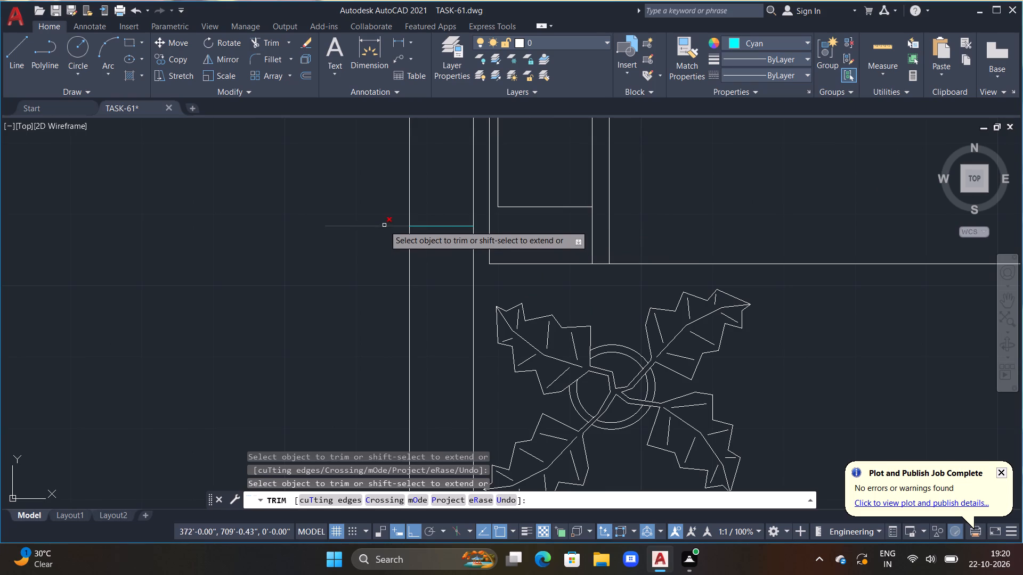
left_click(384, 225)
scroll(377, 304, "down", 3)
left_click(434, 385)
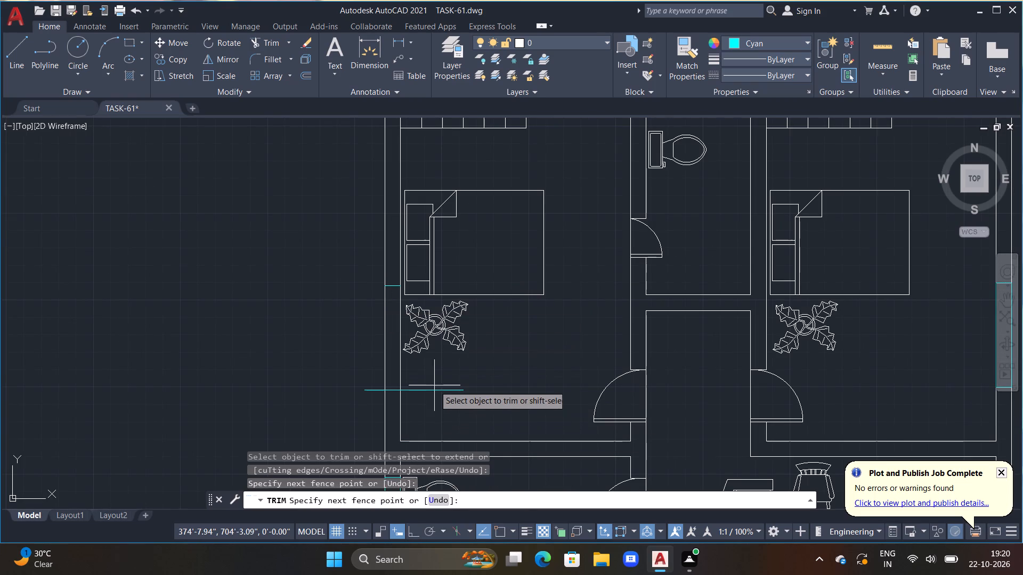
left_click(434, 406)
left_click(372, 390)
key("Escape")
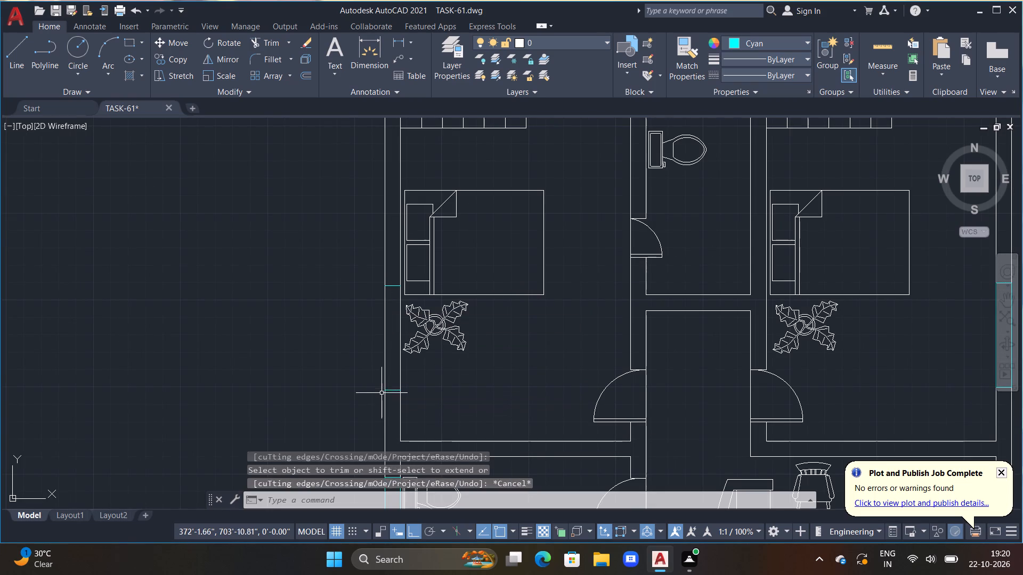
key("Escape")
key("Escape")
Draw cyan lines along the left bedroom exterior wall's outer and inner faces, closing the 5' opening rectangle.
type("L")
key("space")
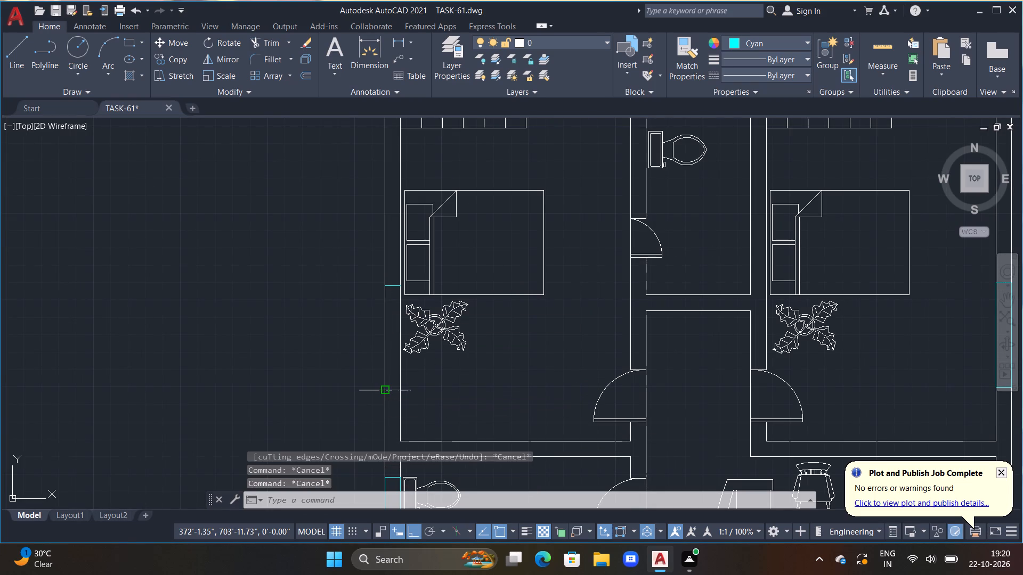
left_click(381, 391)
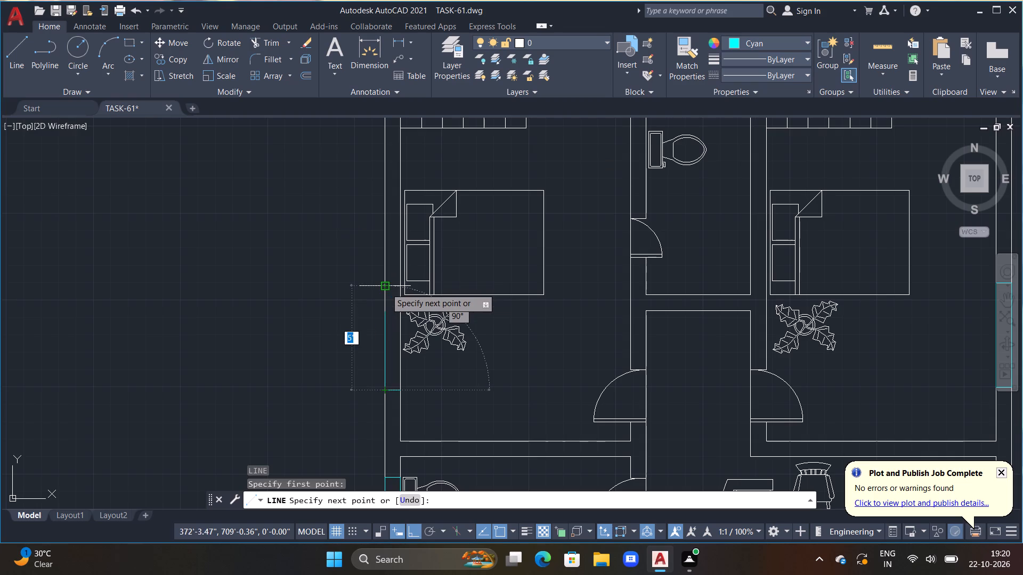
left_click(386, 288)
left_click(400, 286)
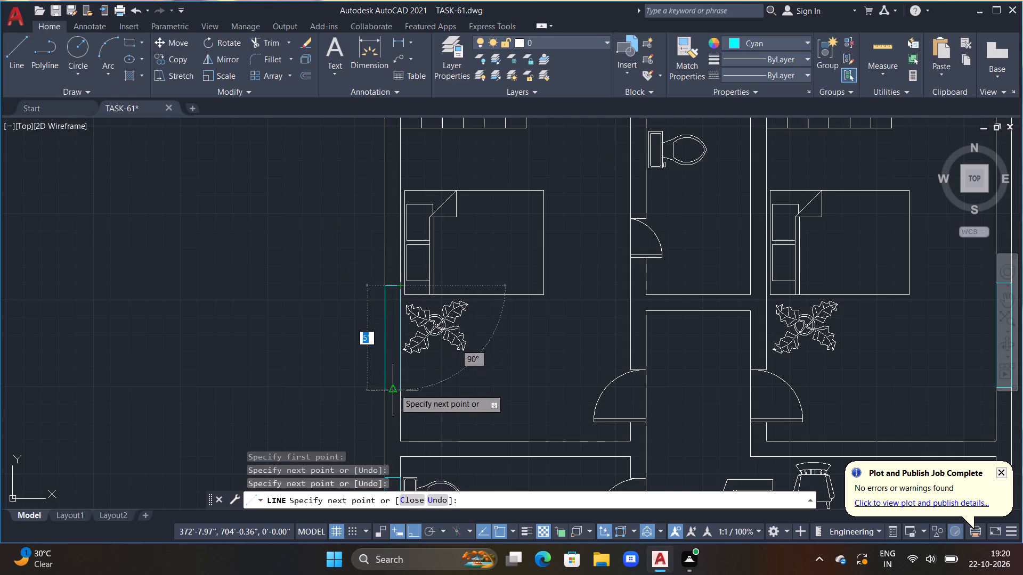
left_click(401, 389)
key("Escape")
key("Escape")
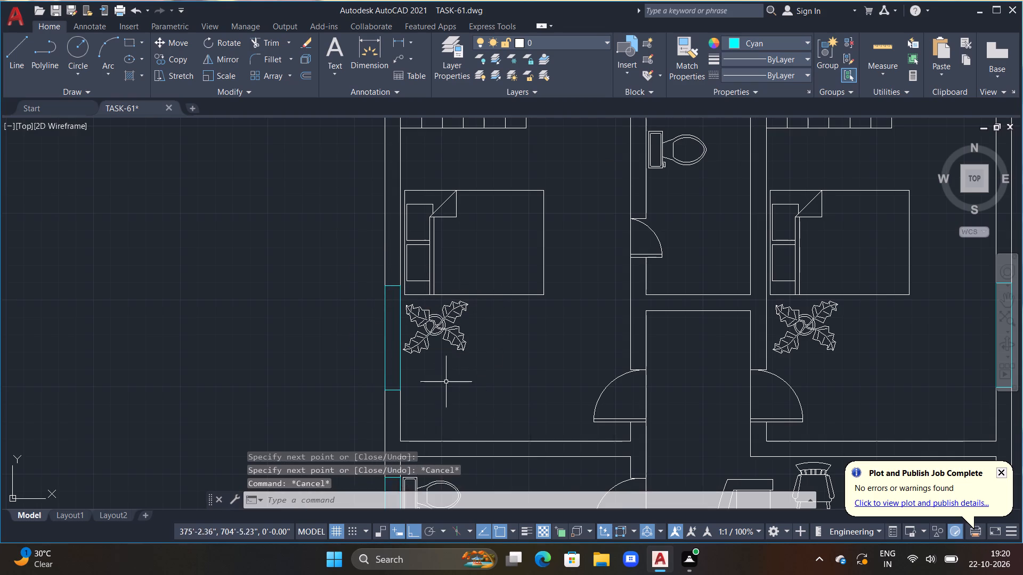
key("Escape")
Offset the outer line of the left bedroom's top-wall opening inward by 3", and repeat from the new line to make two inner lines.
scroll(446, 382, "down", 2)
middle_click_drag(486, 357, 429, 301)
key("Escape")
key("Escape")
key("Escape")
type("OFF 3\"")
key("Return")
middle_click_drag(453, 260, 383, 324)
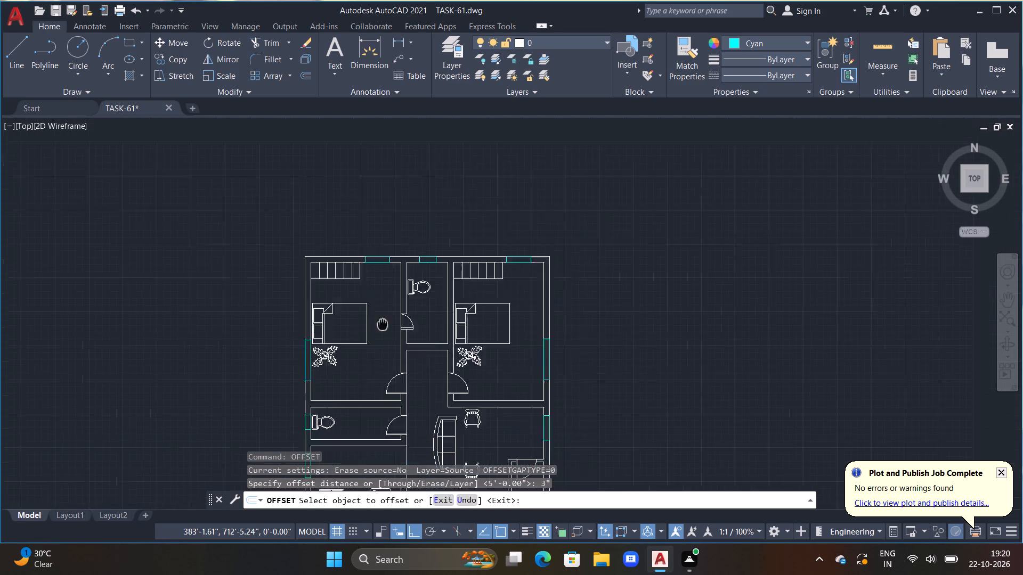
middle_click_drag(383, 324, 335, 357)
scroll(326, 328, "up", 2)
scroll(300, 268, "up", 1)
left_click(297, 256)
left_click(294, 277)
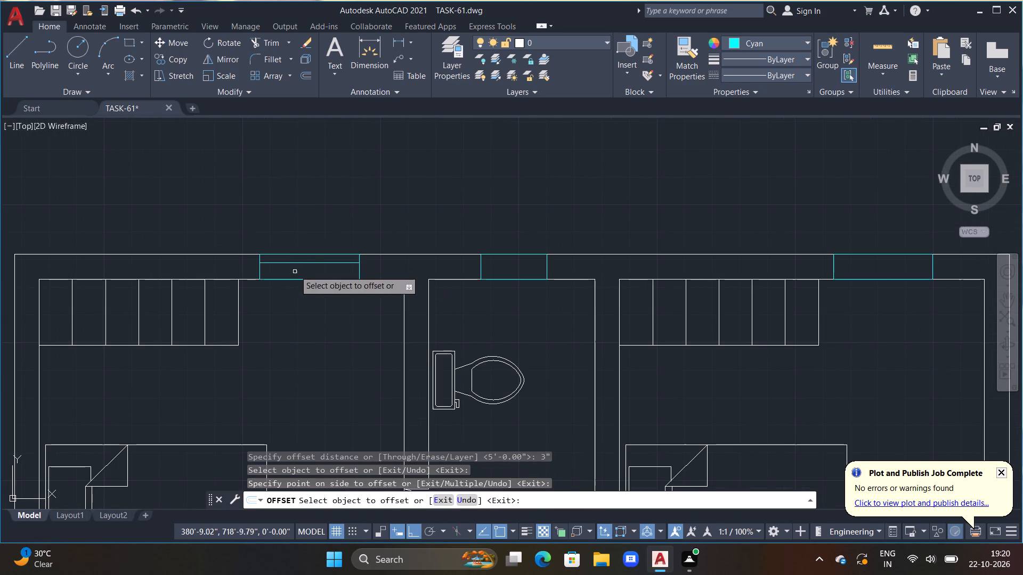
left_click(296, 263)
left_click(294, 303)
Add two inner lines at 3" offsets to the upper bathroom's top-wall opening, working inward from its outer line.
left_click(515, 254)
left_click(513, 284)
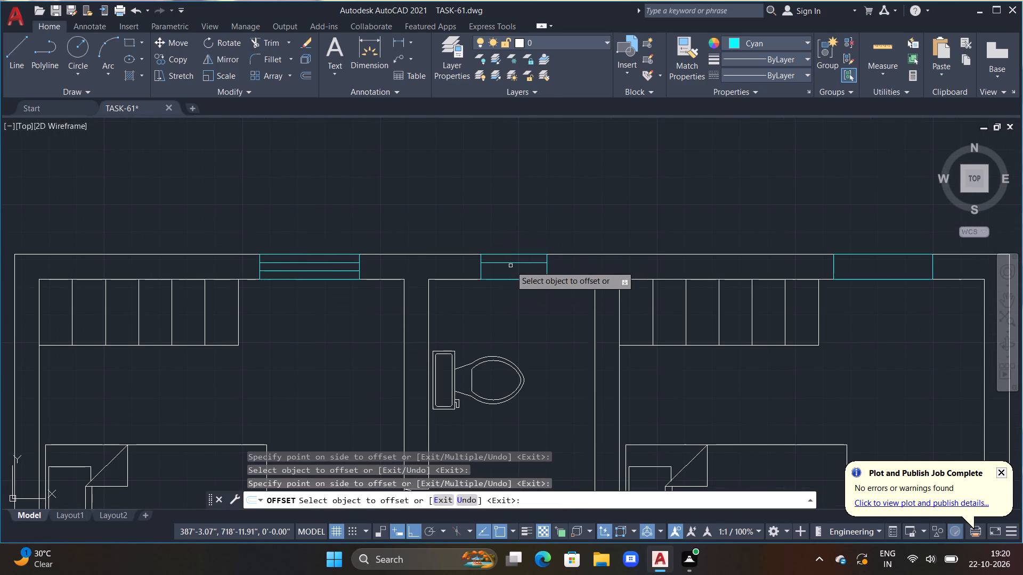
left_click(510, 265)
left_click(513, 289)
Offset the outer line of the right bedroom's top-wall opening inward by 3", and repeat from the new line to make two inner lines.
middle_click_drag(469, 313, 157, 284)
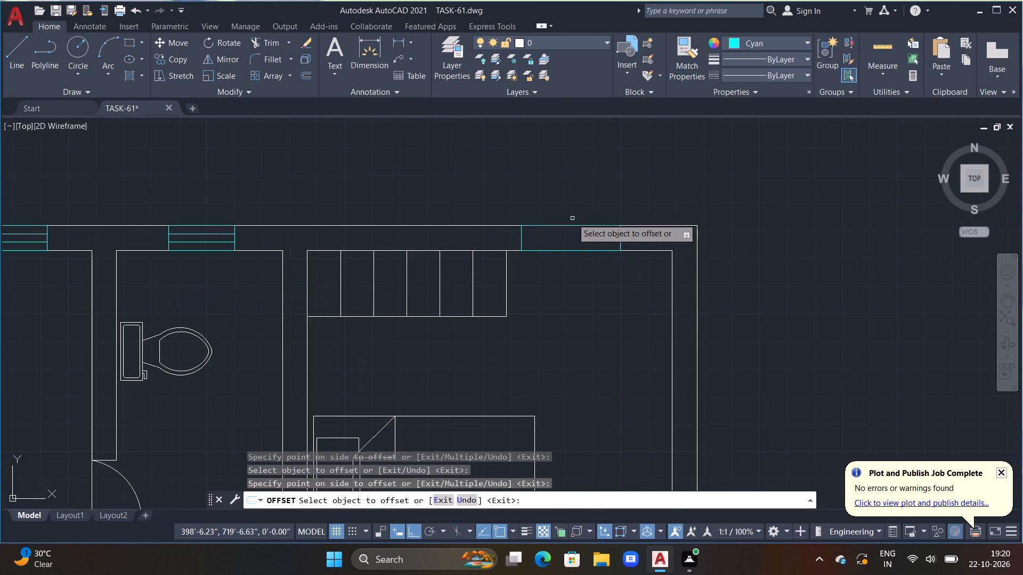
left_click_drag(566, 226, 566, 231)
left_click_drag(562, 274, 561, 267)
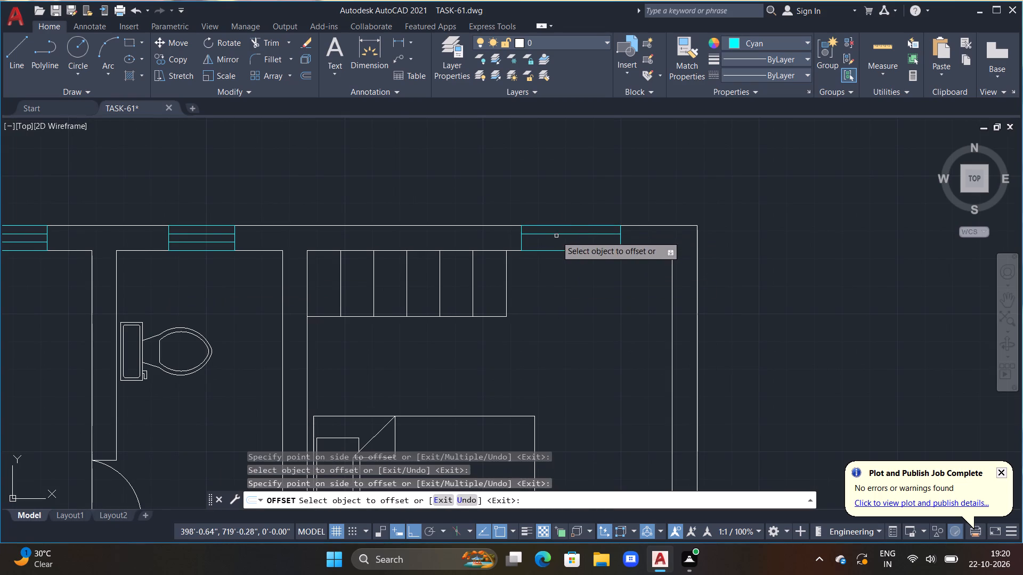
left_click(556, 236)
left_click(561, 283)
Add two inner lines at 3" offsets to the left bedroom's exterior side-wall opening, working inward from its outer line.
scroll(565, 309, "down", 3)
middle_click_drag(470, 399, 489, 265)
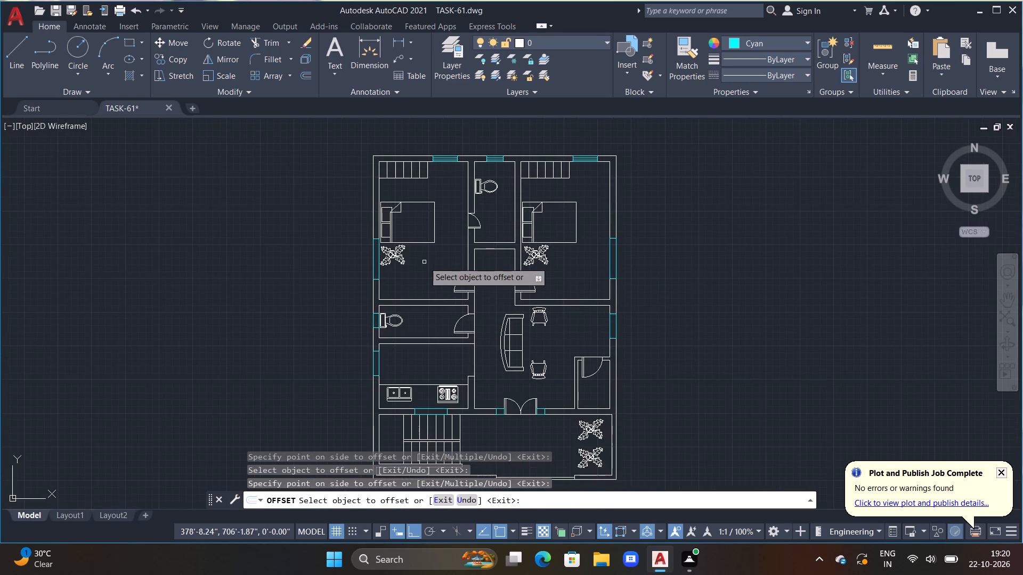
scroll(375, 253, "up", 2)
left_click(369, 251)
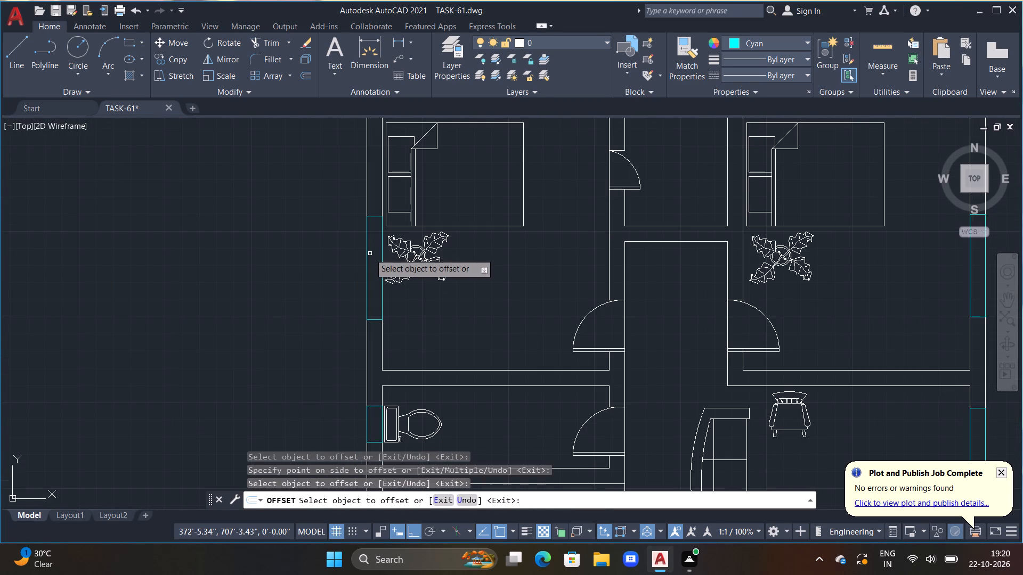
left_click(367, 253)
left_click(377, 263)
left_click(373, 261)
left_click(383, 272)
Add two inner lines at 3" offsets to the lower bathroom's exterior-wall opening, working inward from its outer line.
scroll(418, 312, "up", 1)
middle_click_drag(430, 368, 485, 102)
left_click_drag(389, 229, 396, 233)
left_click(406, 241)
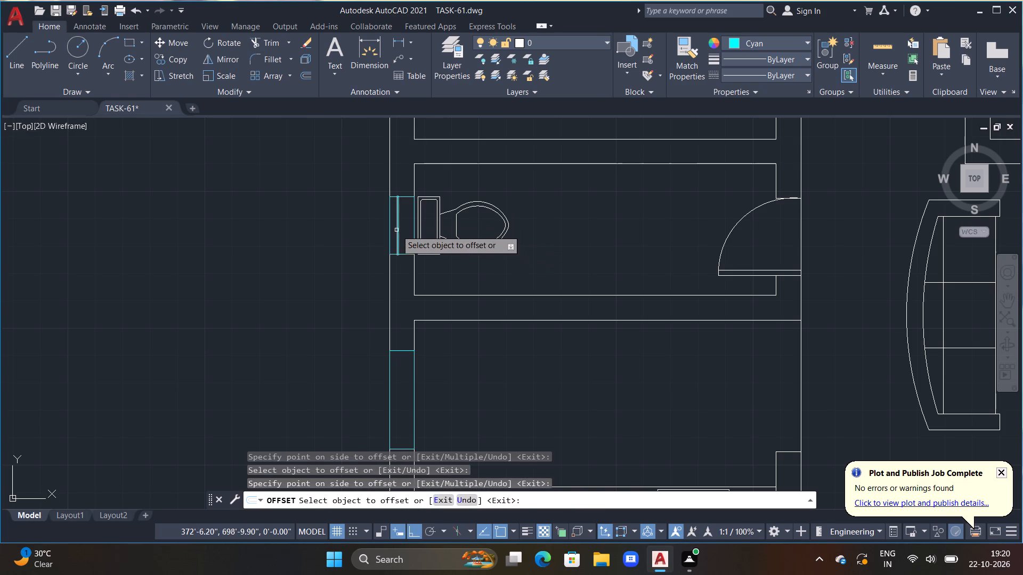
left_click(396, 229)
left_click_drag(400, 232, 408, 236)
left_click_drag(416, 246, 418, 251)
left_click(404, 233)
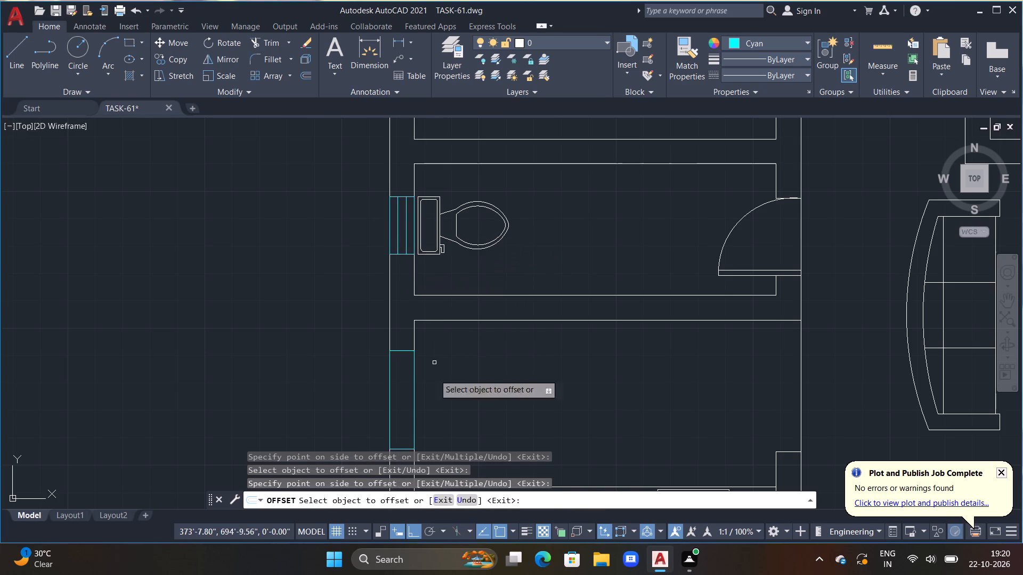
Add two inner lines at 3" offsets to the kitchen's exterior side-wall opening, working inward from its outer line.
middle_click_drag(423, 453, 454, 275)
middle_click_drag(396, 371, 392, 253)
left_click_drag(384, 264, 389, 274)
left_click(400, 288)
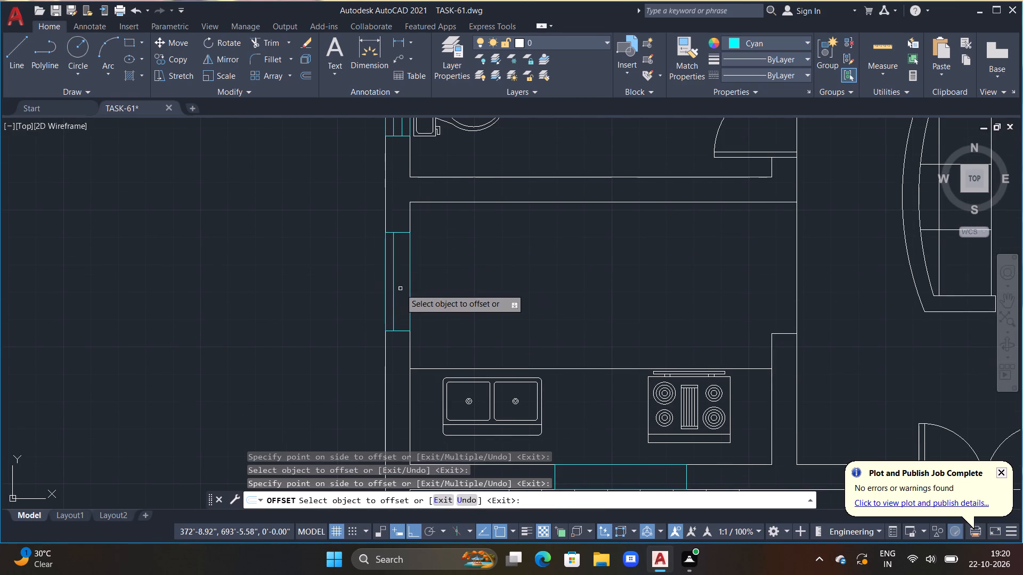
left_click(393, 282)
left_click(406, 296)
Add two inner lines at 3" offsets to the opening between kitchen and staircase, working from the kitchen-side line toward the stairs.
scroll(411, 297, "down", 2)
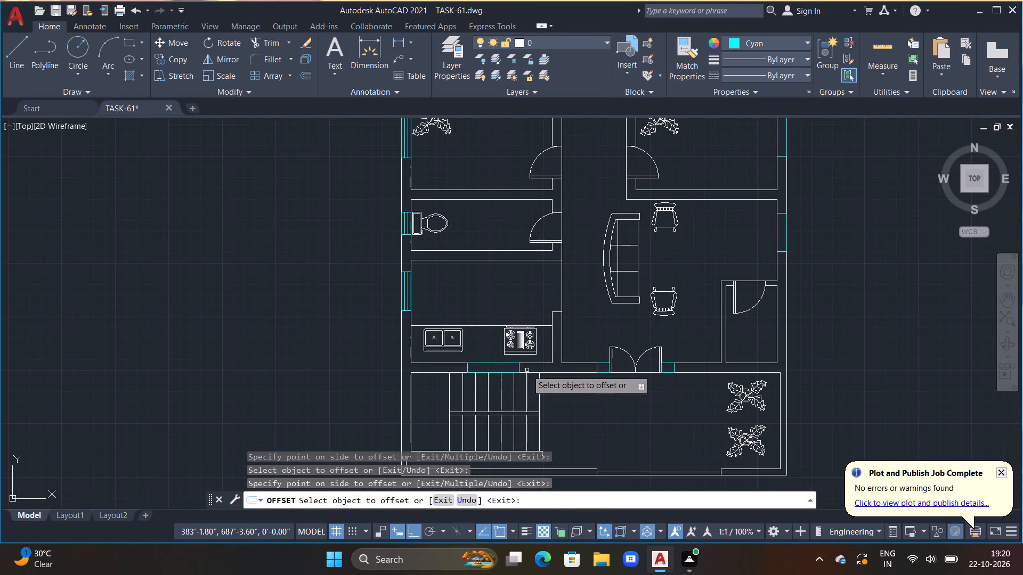
scroll(496, 365, "up", 2)
left_click(488, 361)
left_click(488, 379)
left_click(485, 368)
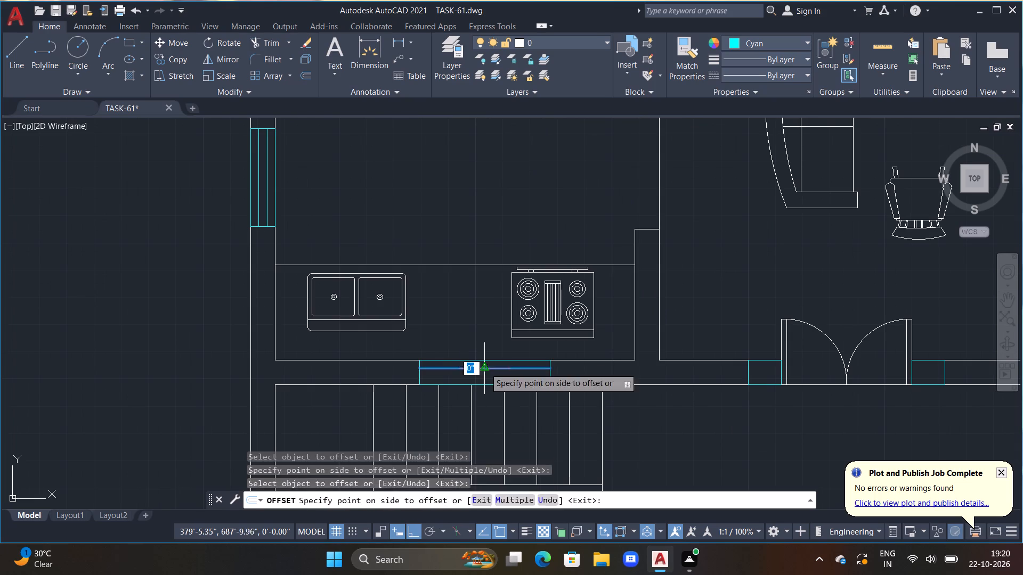
left_click(492, 409)
Add two inner lines at 3" offsets to the narrow opening on the kitchen side of the double entrance door.
scroll(499, 406, "down", 2)
scroll(496, 400, "up", 1)
middle_click_drag(489, 399, 295, 313)
scroll(453, 299, "up", 2)
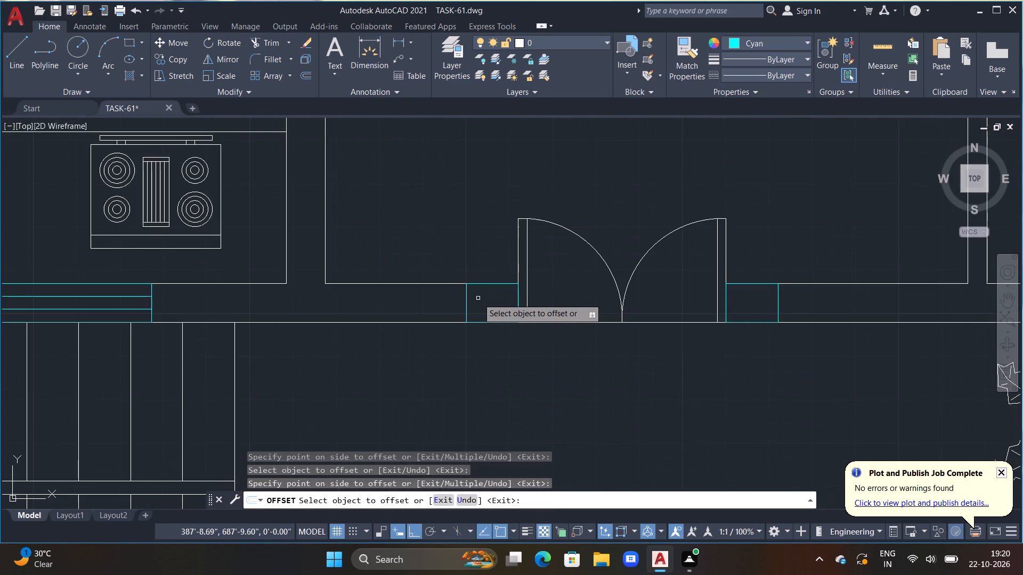
left_click_drag(489, 285, 490, 290)
left_click(493, 313)
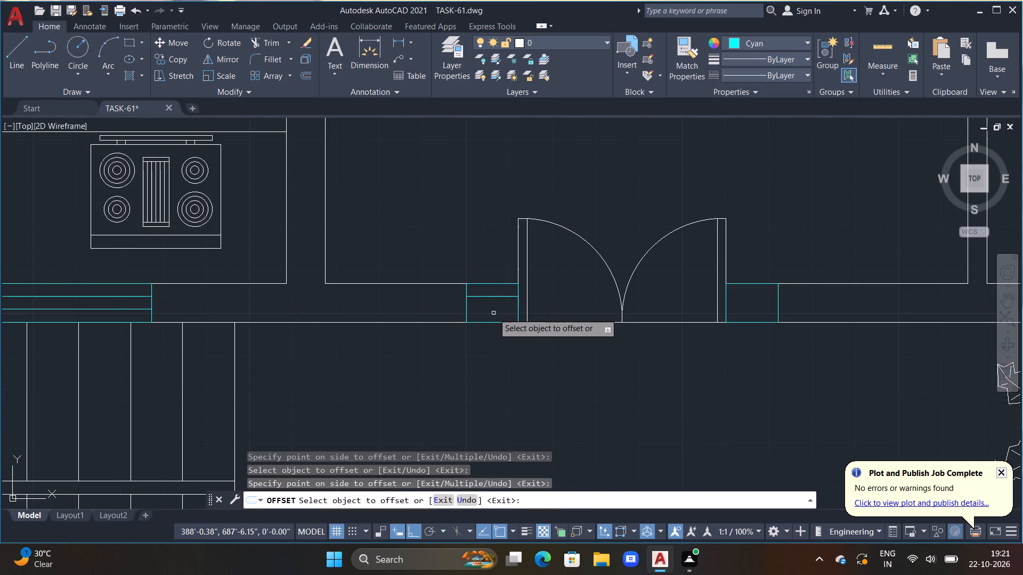
left_click_drag(490, 296, 493, 310)
left_click_drag(497, 322, 500, 328)
Add two inner lines at 3" offsets to the narrow opening on the other side of the double entrance door.
scroll(513, 335, "down", 3)
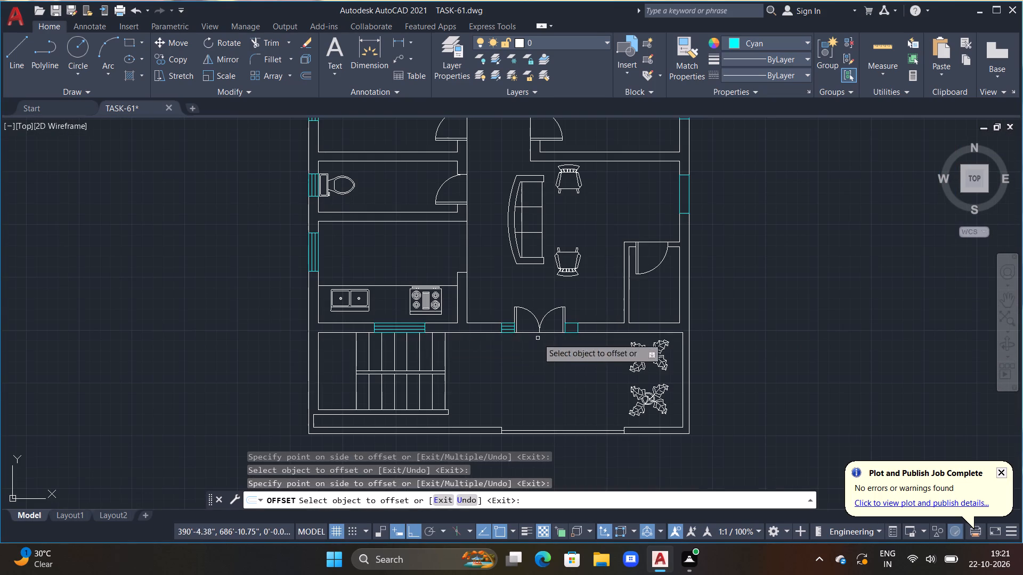
middle_click_drag(530, 337, 351, 335)
scroll(377, 326, "up", 3)
left_click(442, 309)
left_click(441, 341)
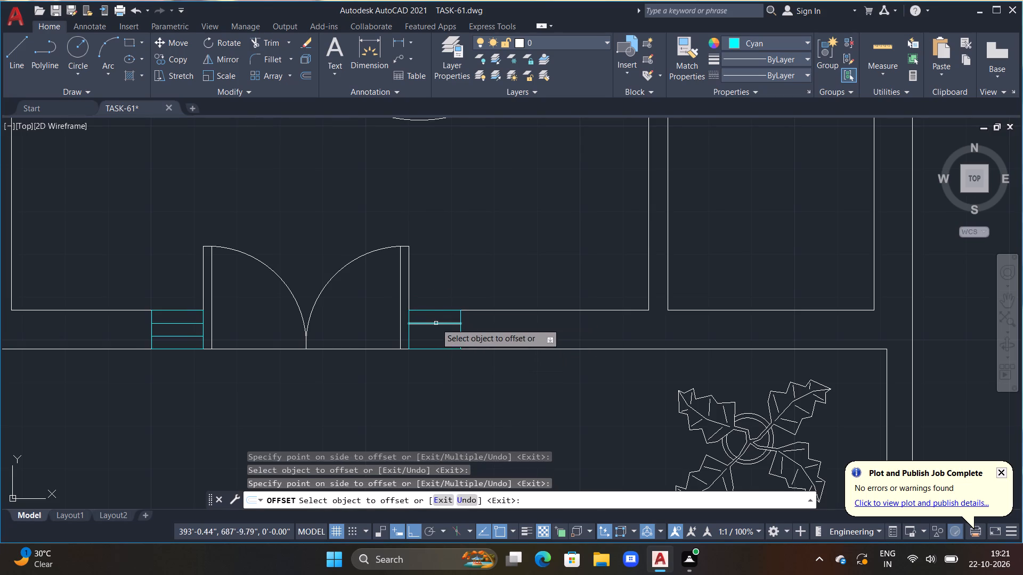
left_click(436, 324)
left_click(441, 348)
Add two inner lines at 3" offsets to the living room's exterior-wall opening, working outward from its room-side line.
scroll(444, 344, "down", 2)
scroll(599, 272, "down", 1)
middle_click_drag(599, 270, 594, 311)
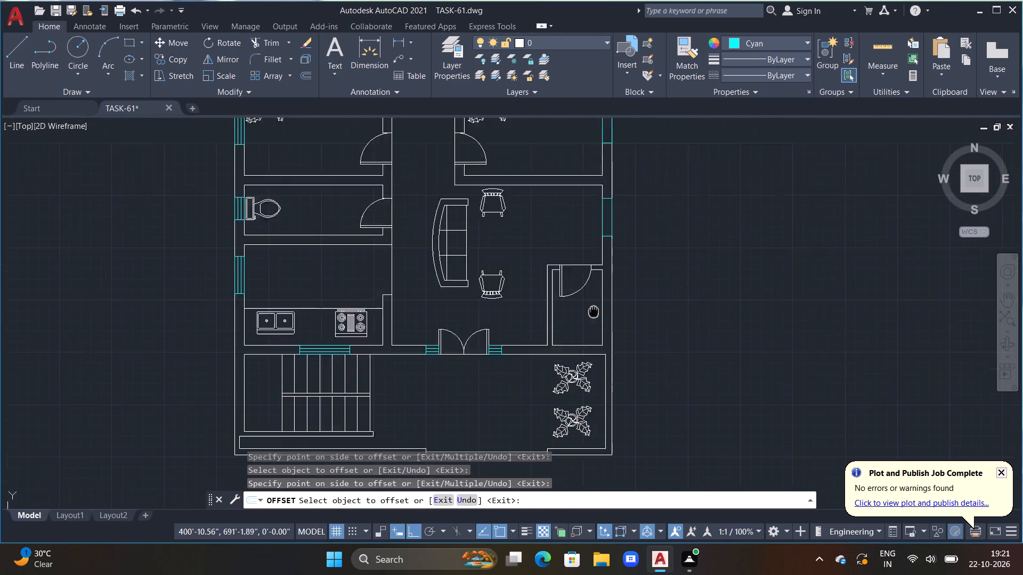
middle_click_drag(594, 311, 593, 361)
scroll(601, 297, "up", 1)
middle_click_drag(596, 314, 580, 328)
scroll(577, 300, "up", 1)
left_click_drag(590, 276, 595, 281)
double_click(599, 284)
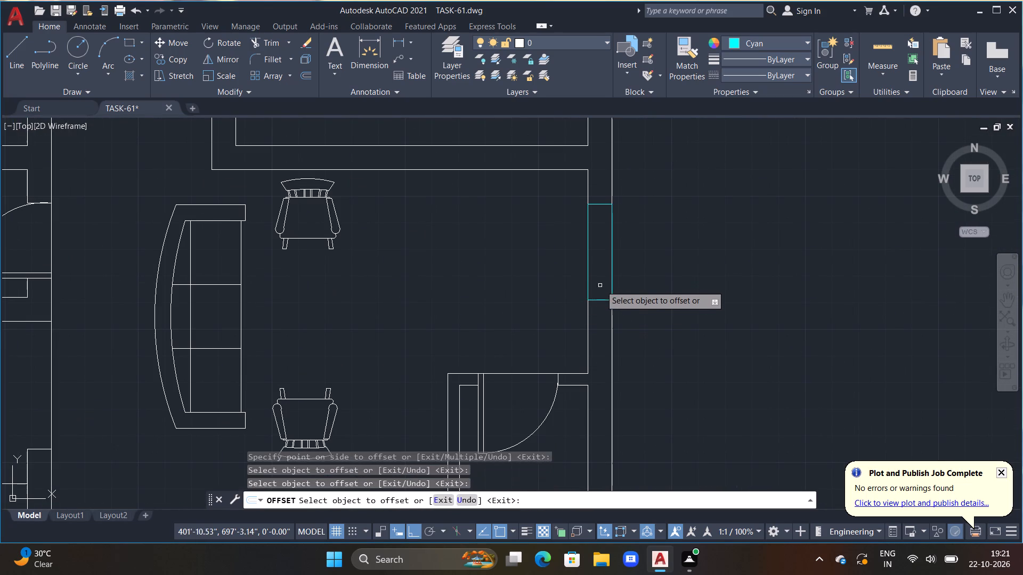
left_click(595, 269)
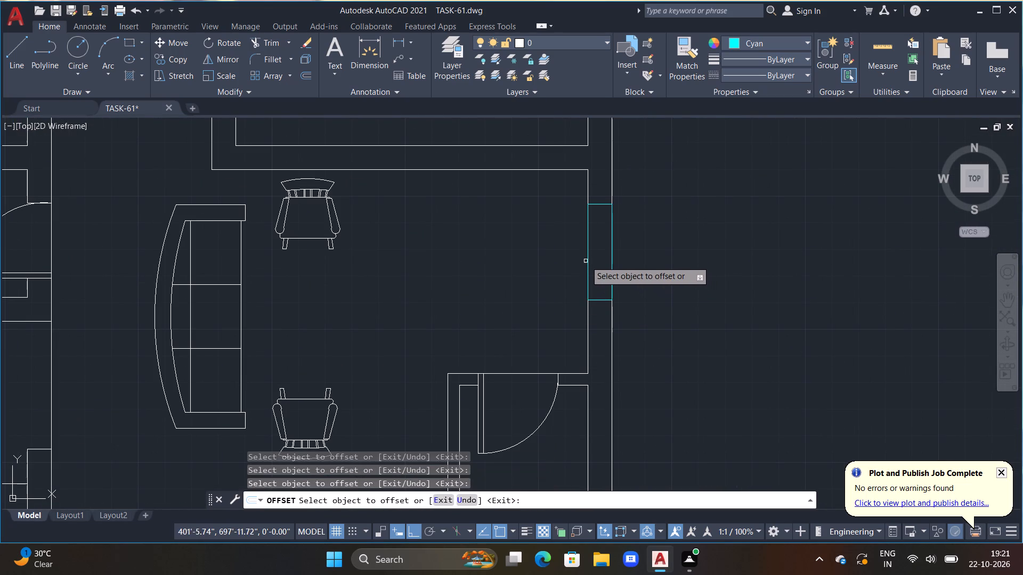
double_click(588, 261)
left_click(607, 268)
left_click_drag(598, 264, 597, 263)
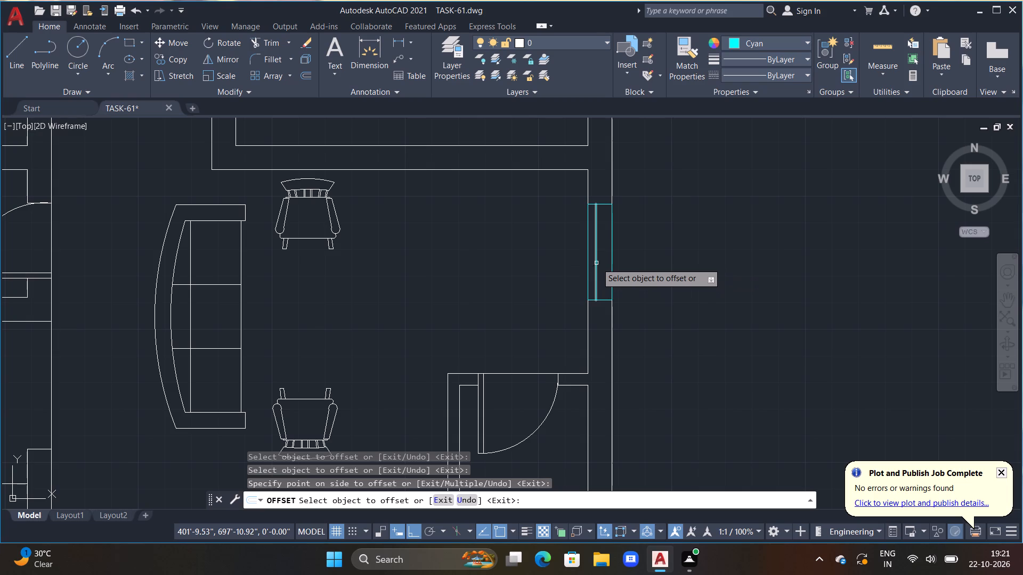
left_click_drag(597, 263, 608, 273)
left_click_drag(597, 266, 607, 274)
left_click(607, 274)
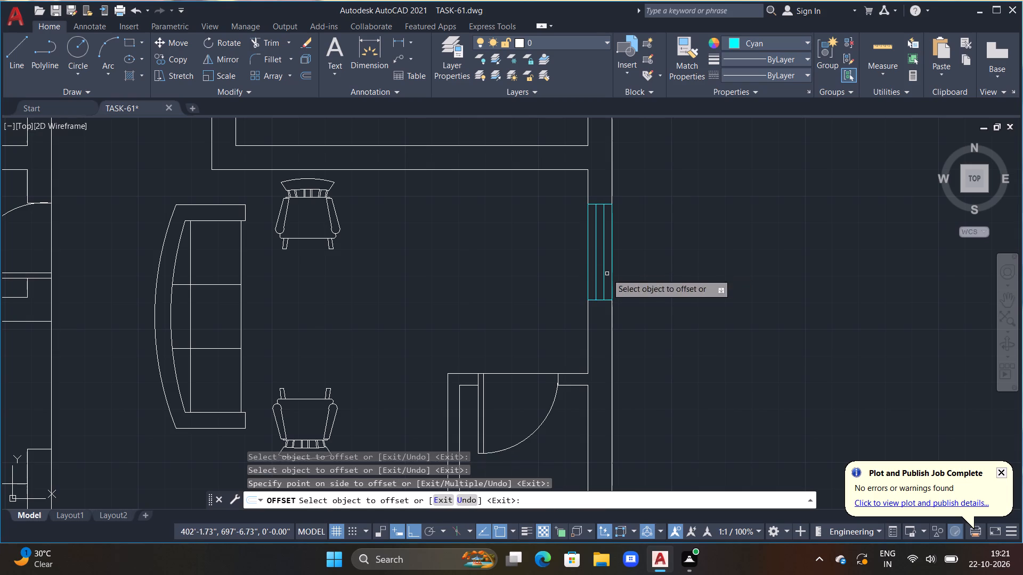
Add two inner lines at 3" offsets to the right bedroom's exterior side-wall opening, working outward from its room-side line, and end Offset.
scroll(599, 206, "down", 2)
middle_click_drag(605, 165, 614, 297)
middle_click_drag(616, 317, 619, 387)
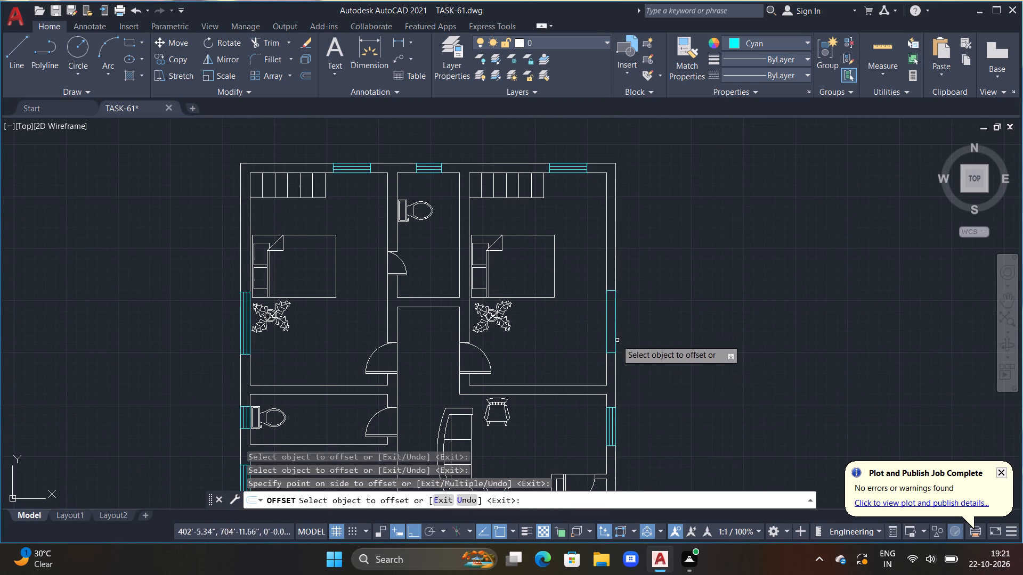
scroll(615, 334, "up", 2)
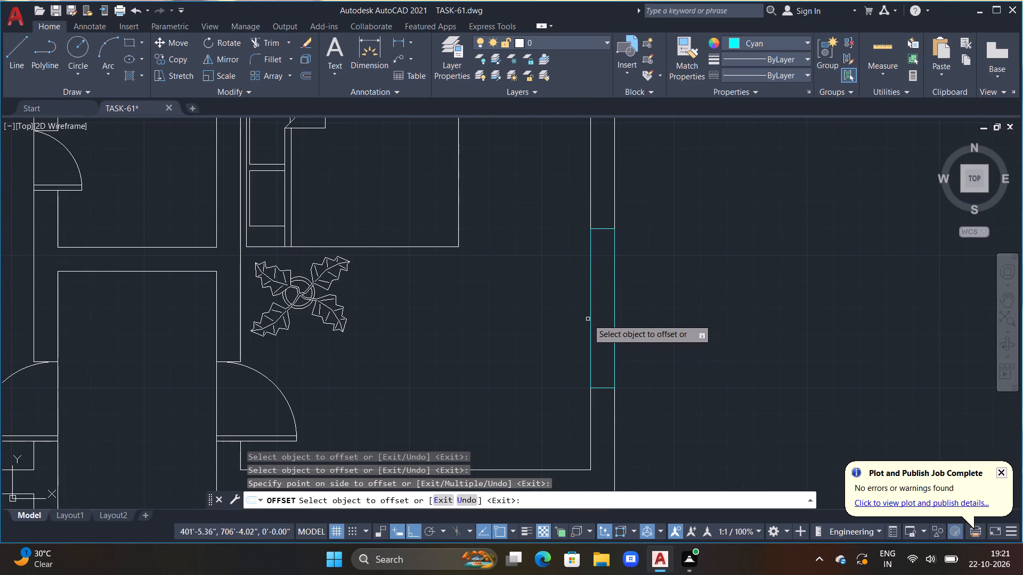
left_click(591, 321)
left_click(604, 328)
left_click(597, 322)
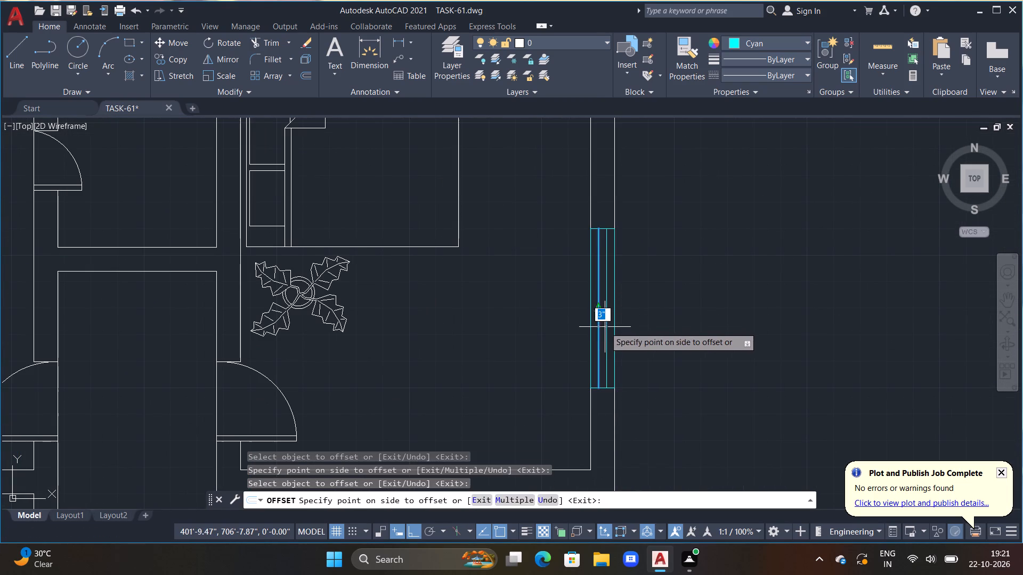
double_click(605, 327)
scroll(610, 330, "down", 4)
key("Escape")
key("Escape")
key("Escape")
key("Escape")
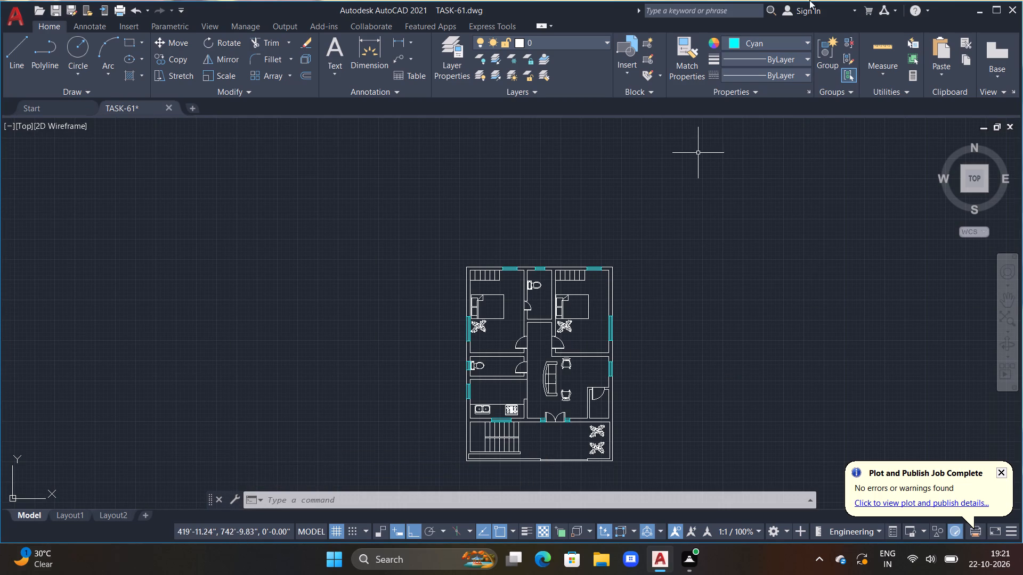
Examine the whole floor plan, including the bathroom and kitchen windows and the entrance area.
scroll(517, 303, "up", 1)
middle_click_drag(489, 332, 442, 231)
key("Escape")
key("Escape")
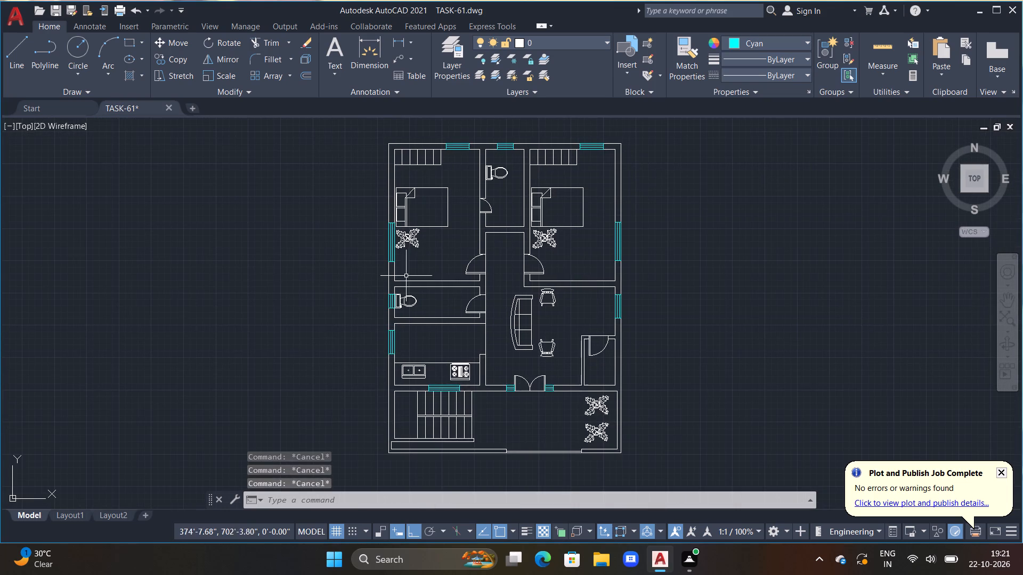
scroll(379, 287, "up", 1)
scroll(397, 366, "up", 3)
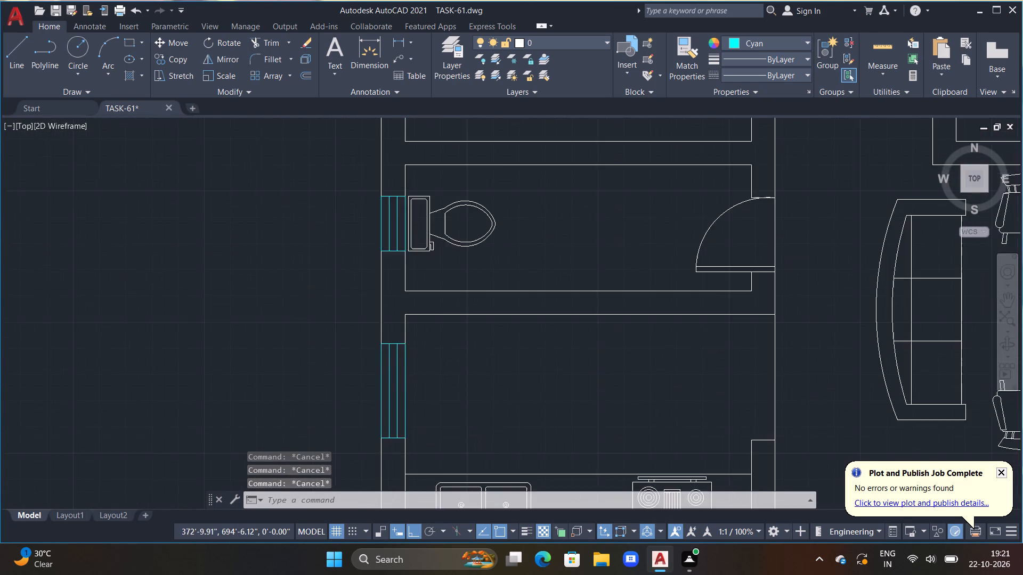
scroll(399, 364, "up", 1)
scroll(398, 364, "down", 5)
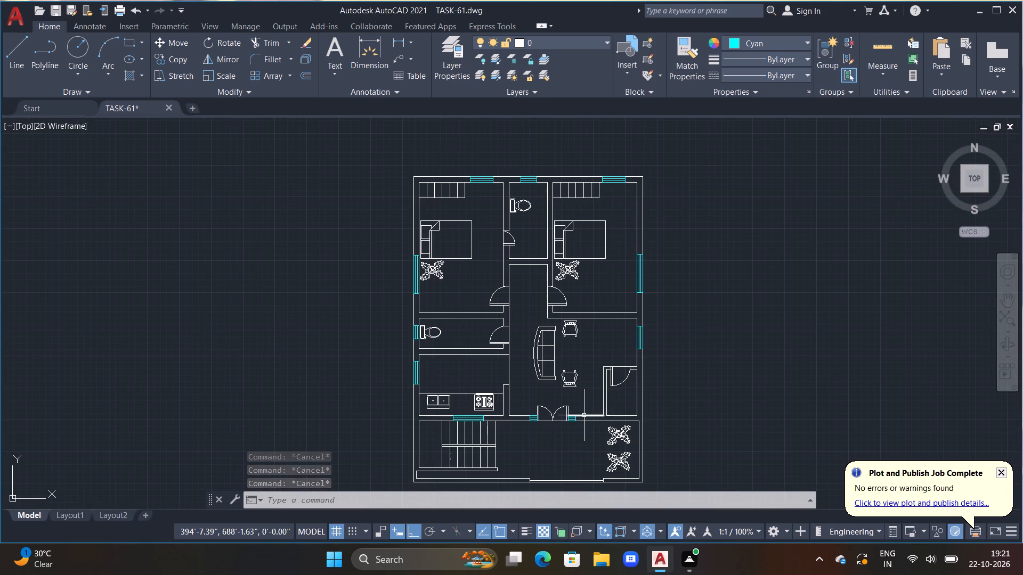
middle_click_drag(580, 426, 508, 336)
key("Escape")
middle_click_drag(429, 309, 471, 389)
scroll(510, 421, "up", 1)
middle_click_drag(522, 435, 502, 382)
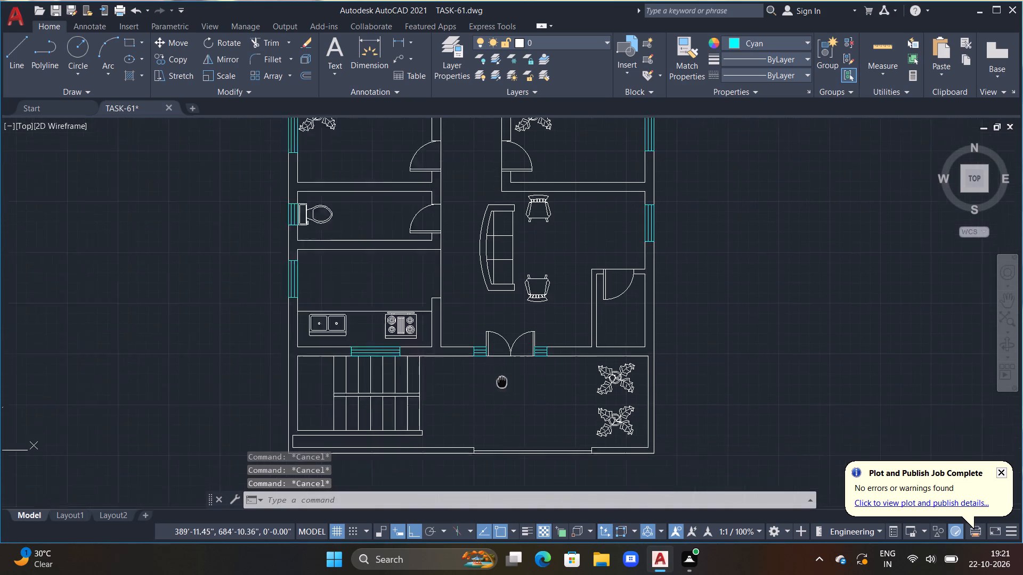
middle_click_drag(502, 382, 480, 338)
scroll(470, 324, "down", 2)
key("Escape")
key("Escape")
Move the left bedroom's plant from below the bed to beside the wardrobe under the top-wall window, with Ortho off.
middle_click_drag(439, 256, 491, 393)
scroll(482, 357, "up", 1)
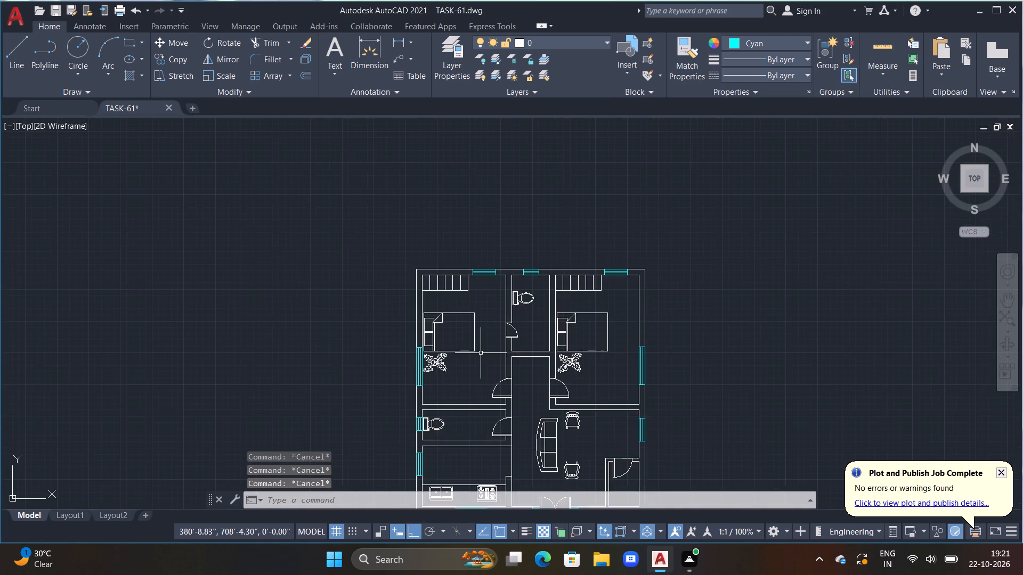
scroll(485, 354, "up", 1)
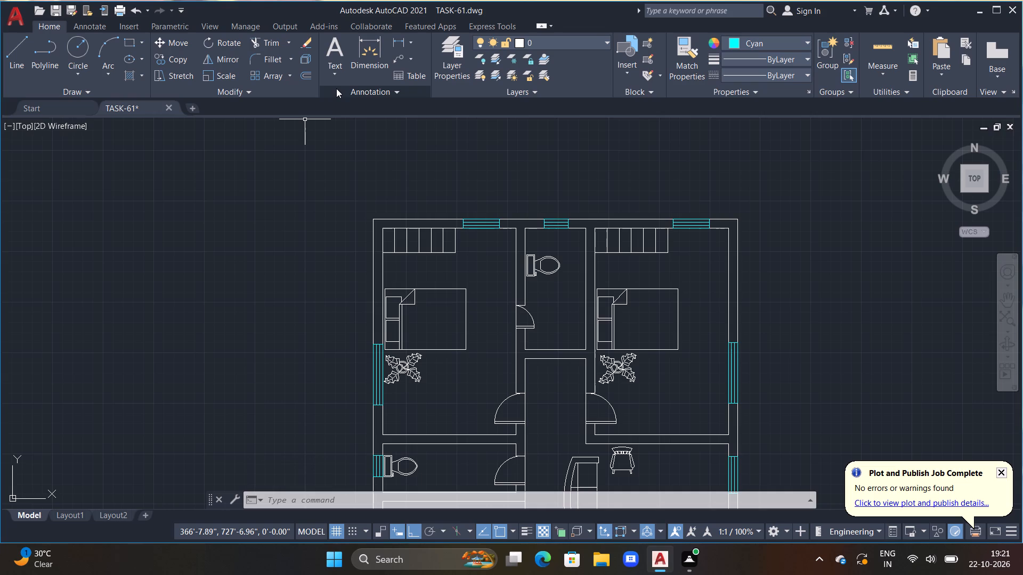
left_click(413, 358)
type("M")
key("space")
left_click(413, 360)
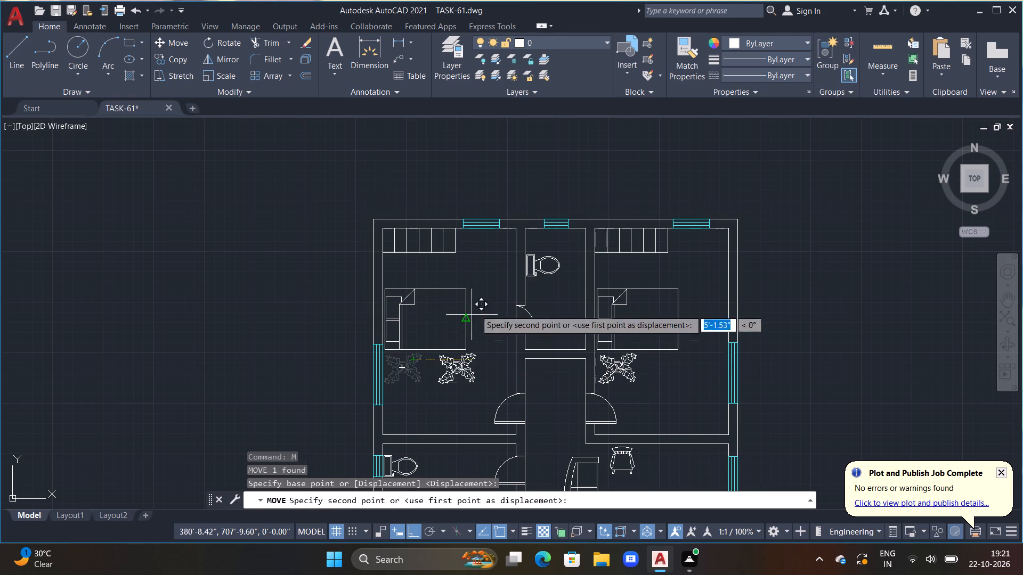
key("F8")
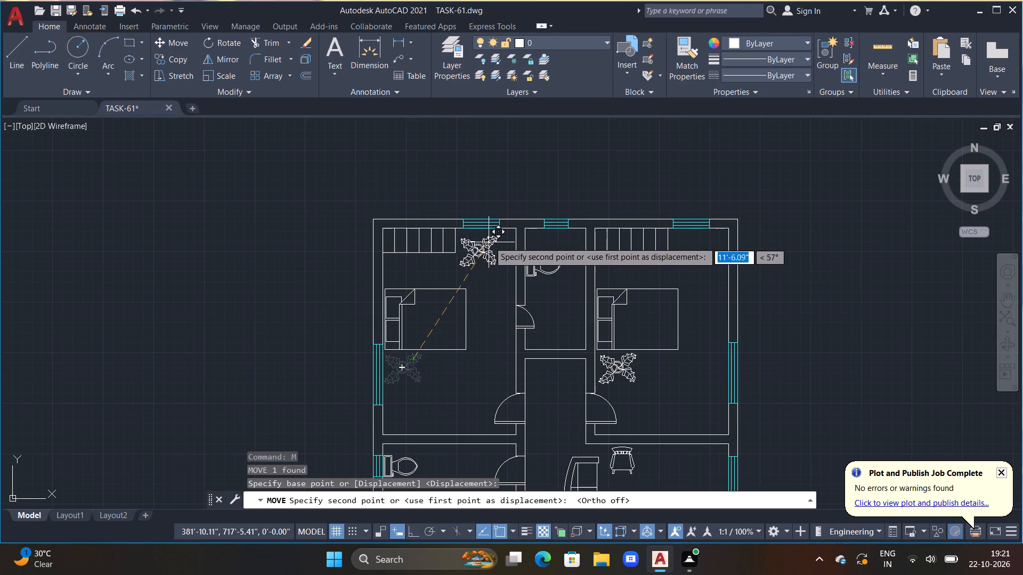
left_click(492, 235)
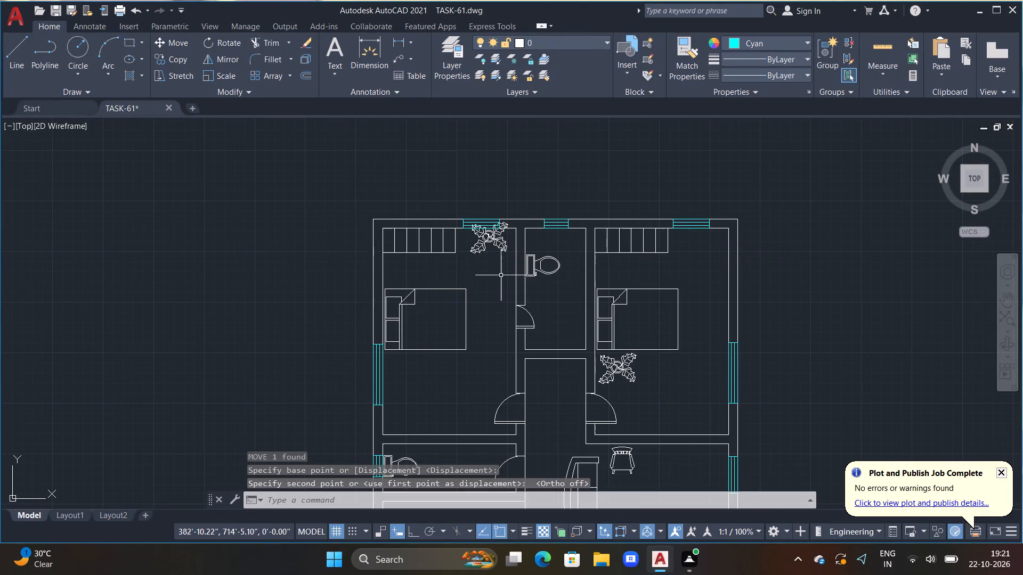
Adjust the left bedroom plant with two small moves, toward the wardrobe and down slightly, clear of the top wall and window.
left_click(492, 237)
type("M")
key("space")
left_click_drag(485, 253, 475, 267)
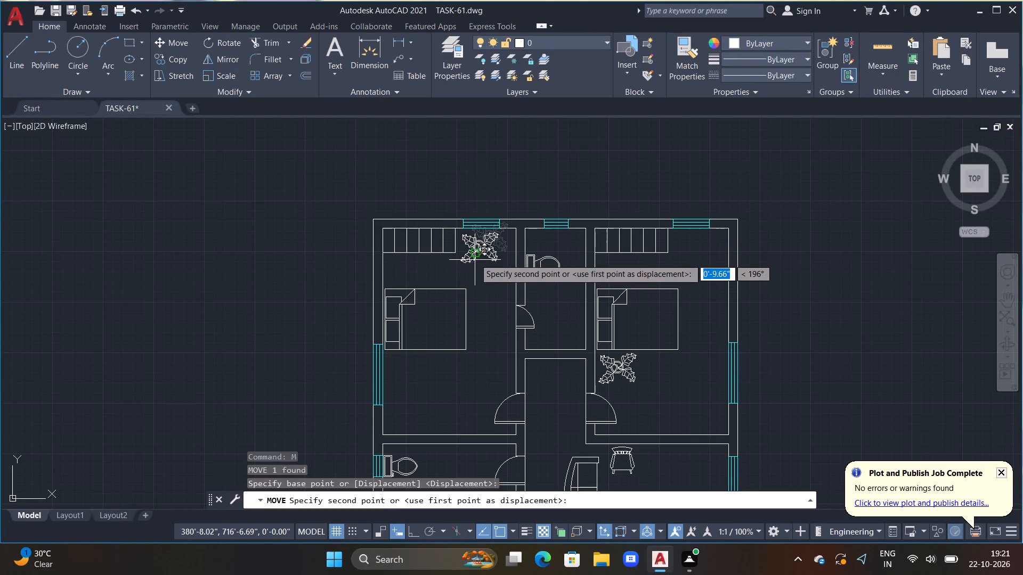
left_click(475, 259)
left_click(480, 234)
type("M")
key("space")
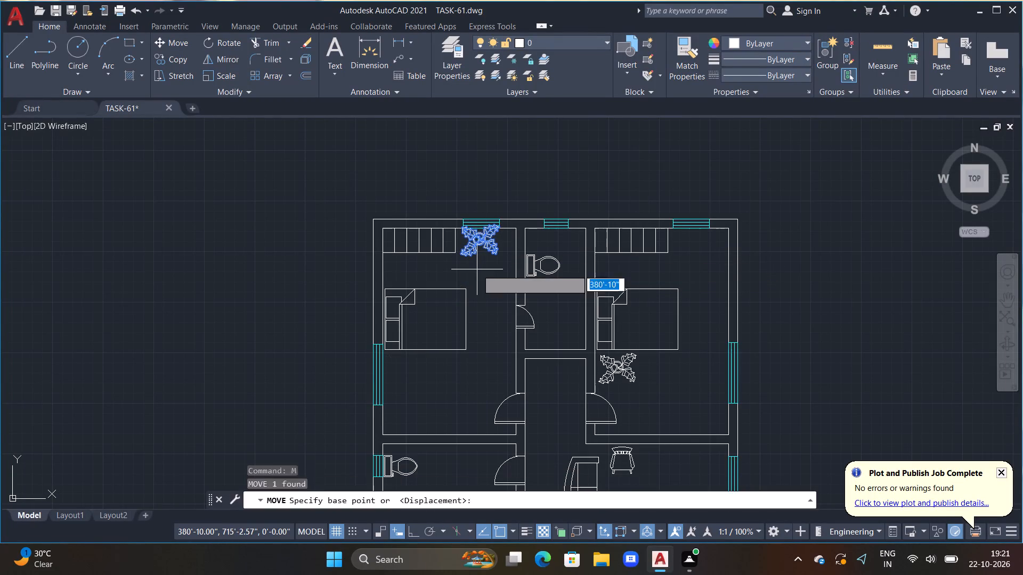
left_click(477, 269)
double_click(477, 278)
middle_click_drag(486, 308, 445, 300)
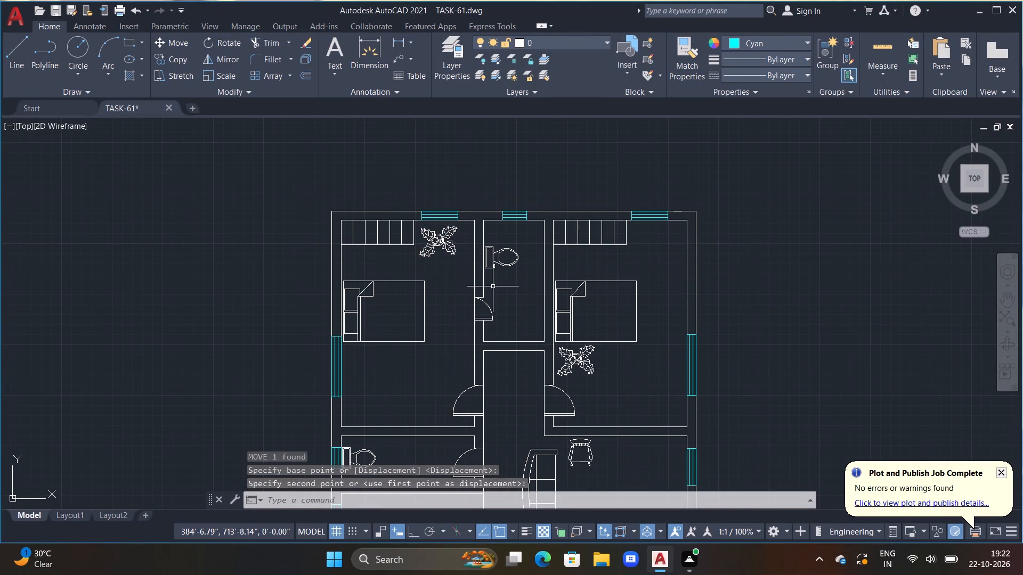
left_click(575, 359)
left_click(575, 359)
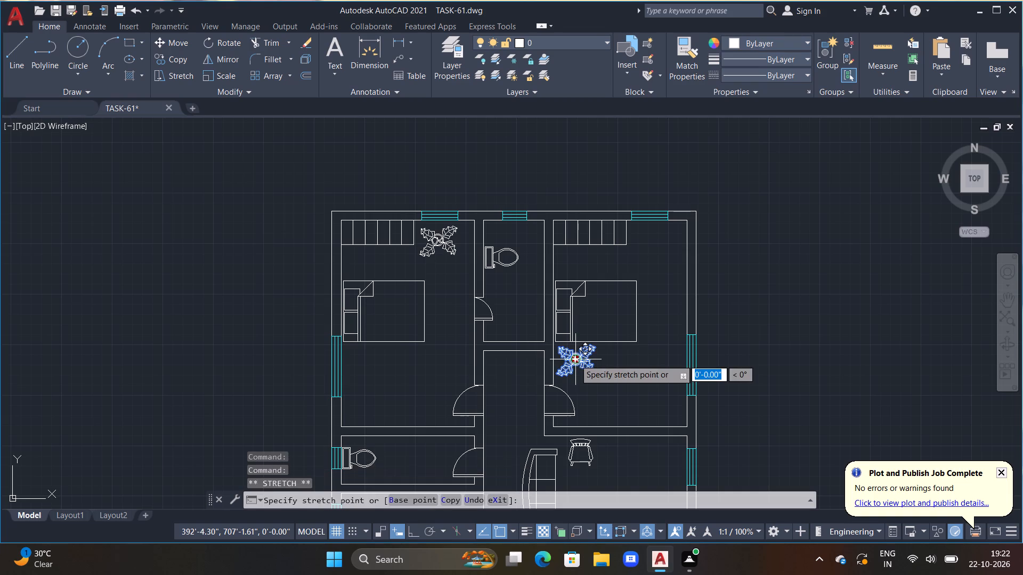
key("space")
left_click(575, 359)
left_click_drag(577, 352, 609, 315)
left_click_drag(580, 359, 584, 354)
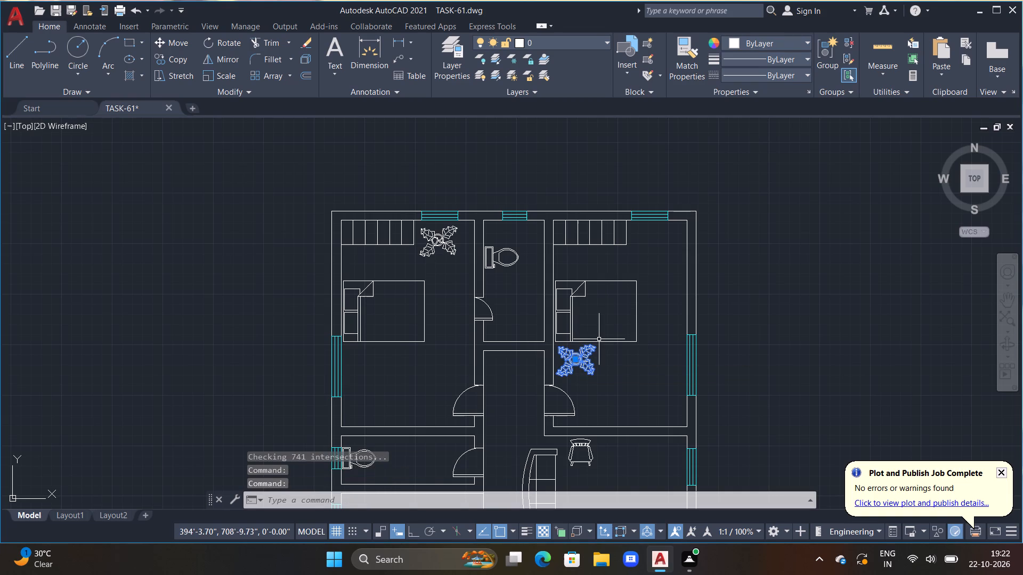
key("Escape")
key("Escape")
Move the right bedroom's plant from below the bed to beside the wardrobe, under the top-wall window.
left_click(584, 357)
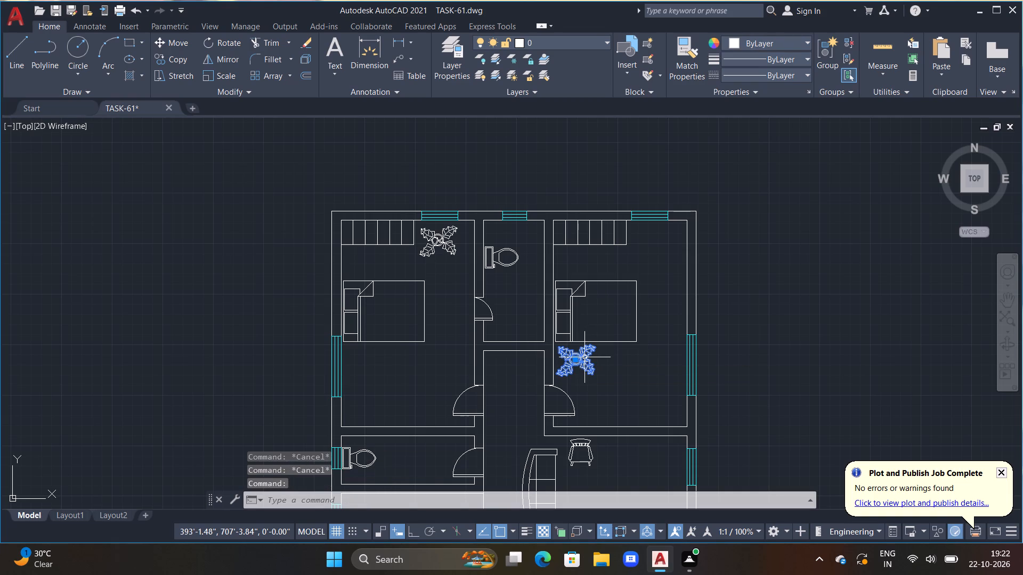
type("M")
key("space")
left_click_drag(584, 357, 586, 352)
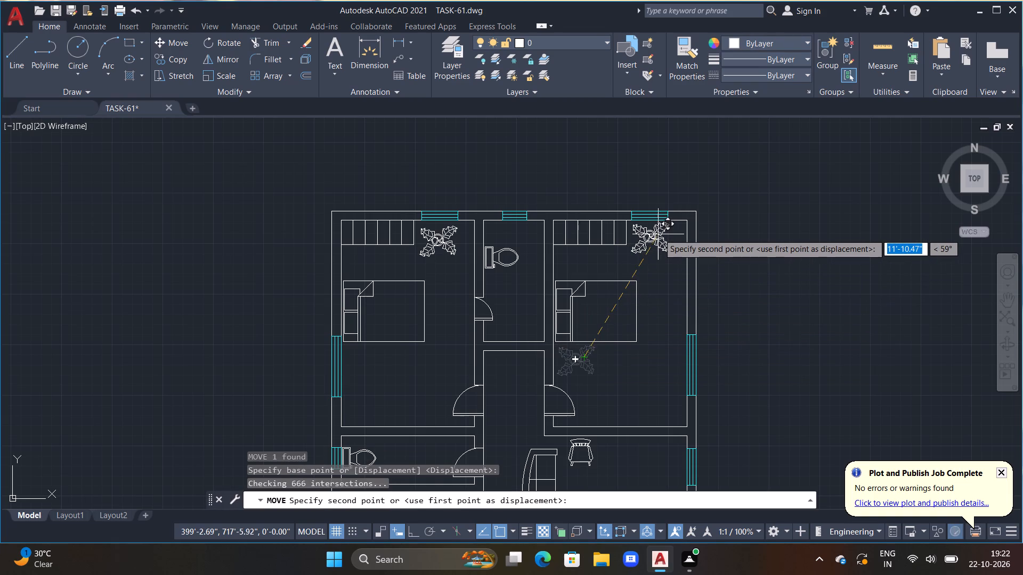
scroll(659, 234, "up", 1)
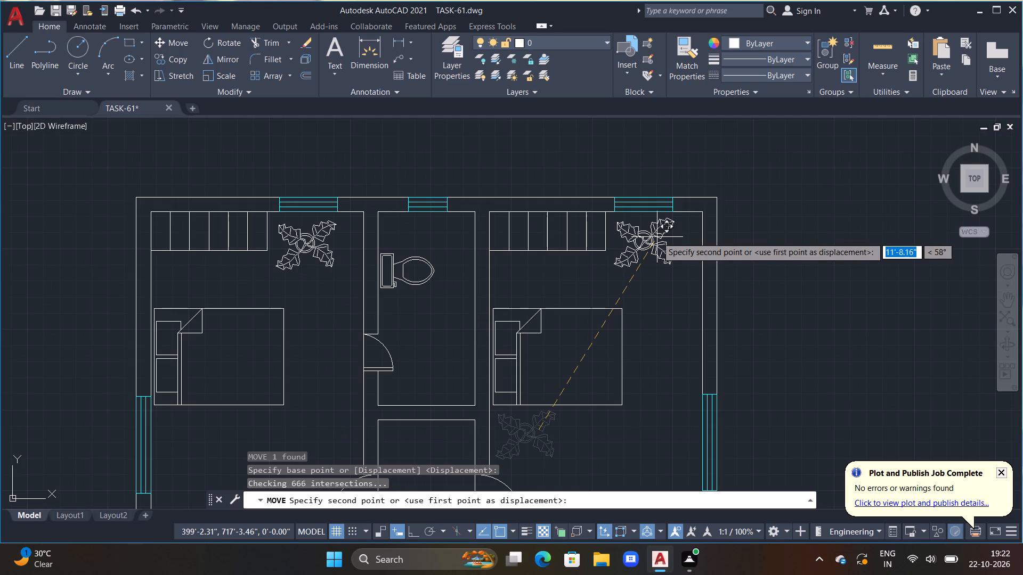
left_click(657, 237)
key("Escape")
scroll(657, 240, "down", 2)
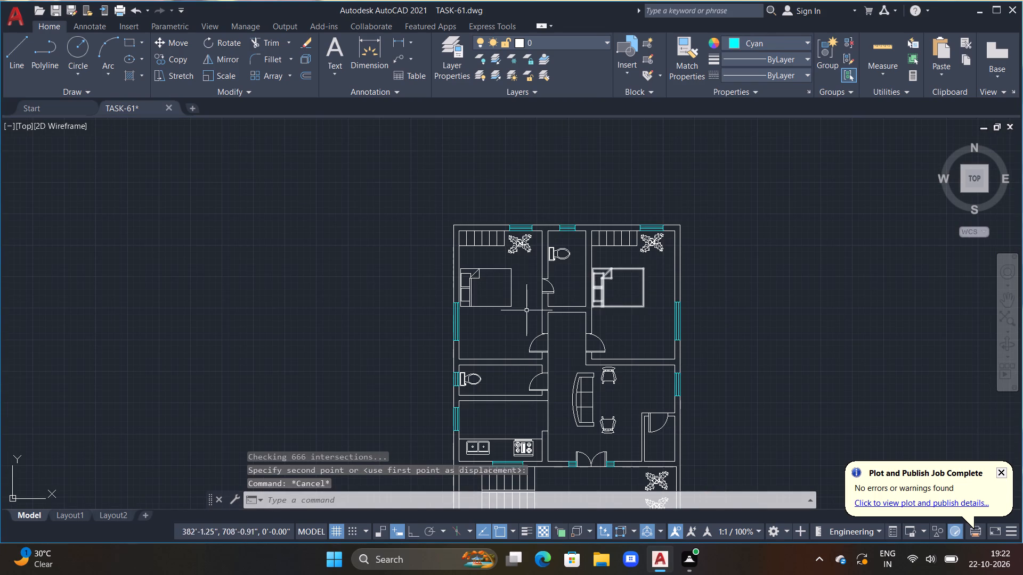
Open a multiline text box below the left bedroom's bed and set its text colour to ByLayer.
left_click(334, 49)
middle_click_drag(564, 243, 414, 137)
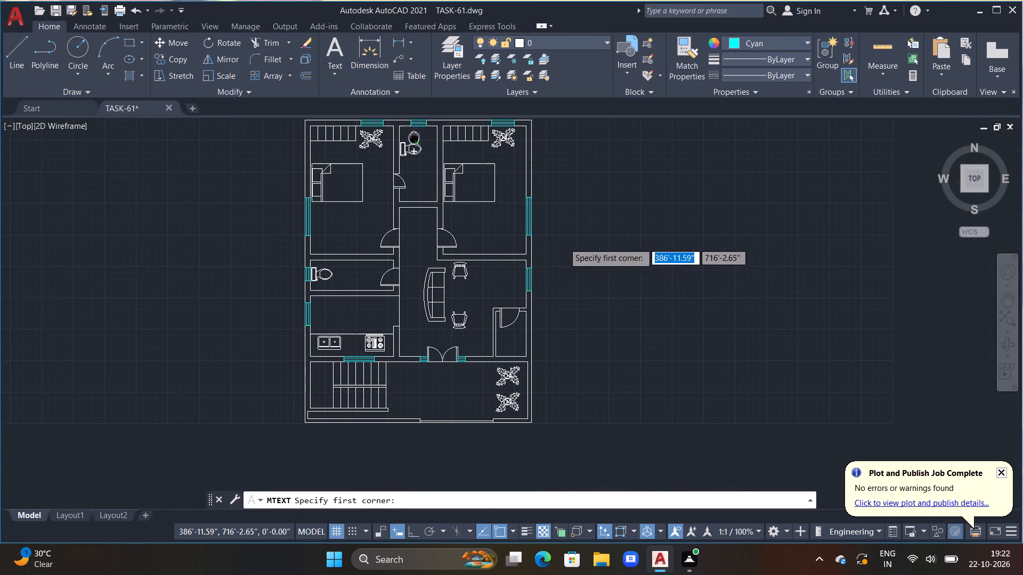
middle_click_drag(414, 137, 414, 137)
scroll(361, 211, "up", 1)
left_click_drag(301, 206, 310, 212)
double_click(418, 248)
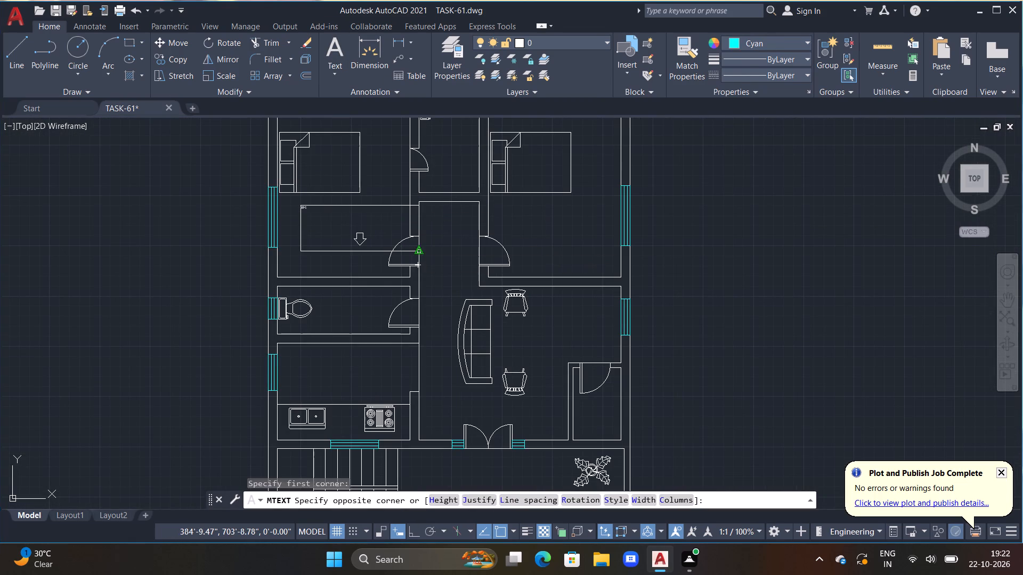
key("space")
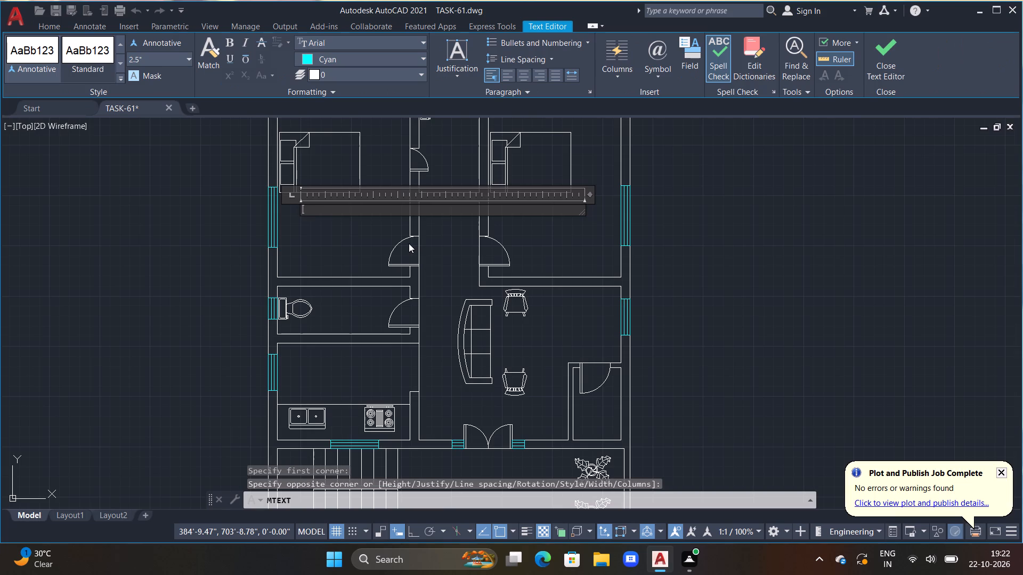
type("MA")
key("BackSpace")
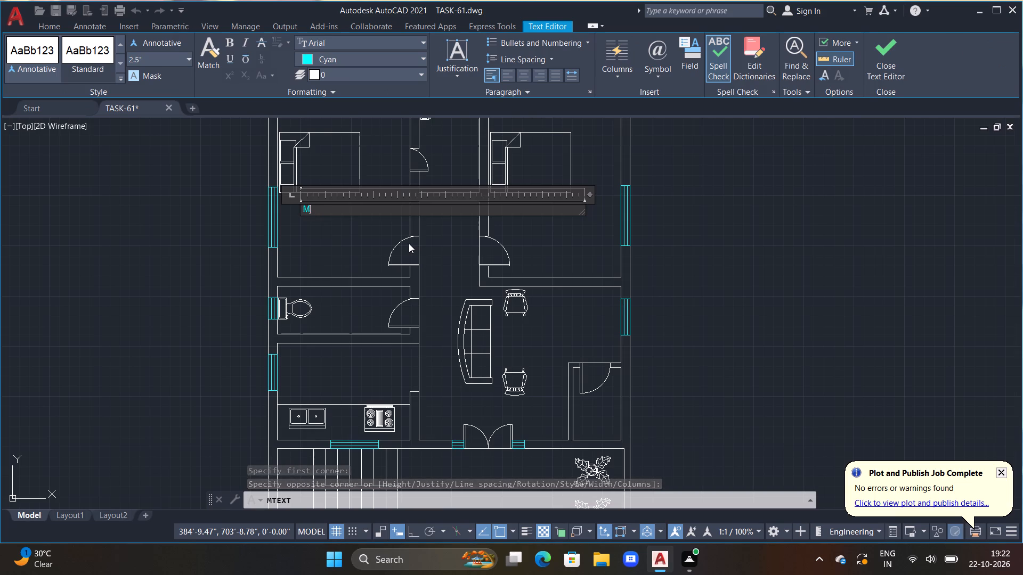
key("BackSpace")
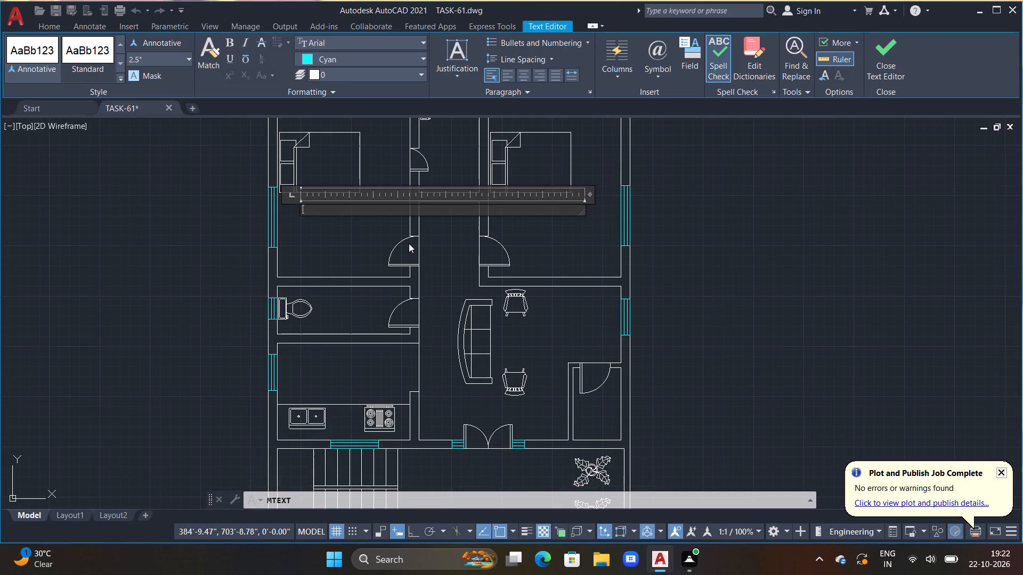
left_click(422, 56)
left_click(306, 79)
Enter the left bedroom's label on three lines as MASTER, BEDROOM and 11'X17', and close the text editor.
type("MAST")
type("ER")
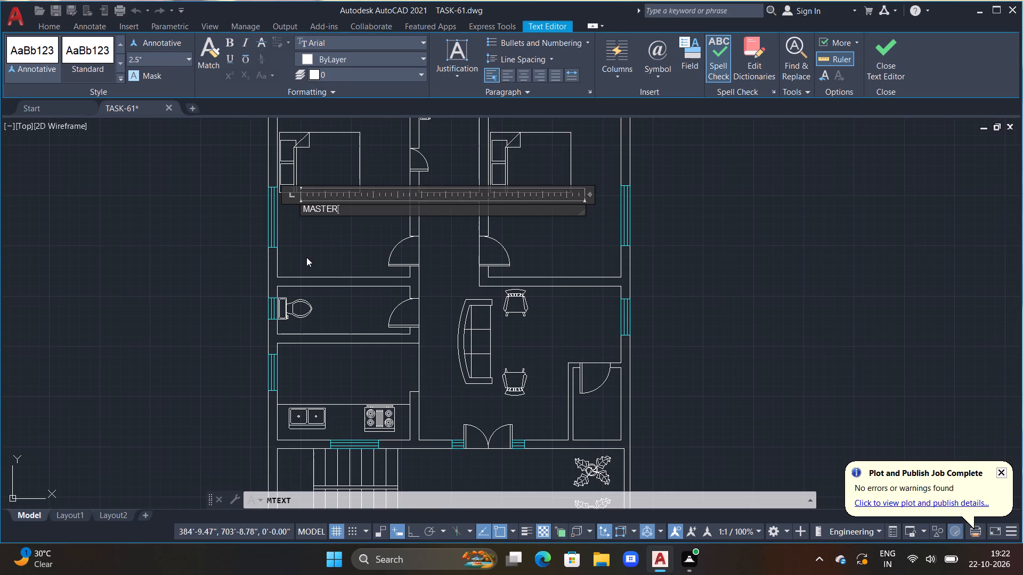
key("Return")
type("BEDROOM")
key("Return")
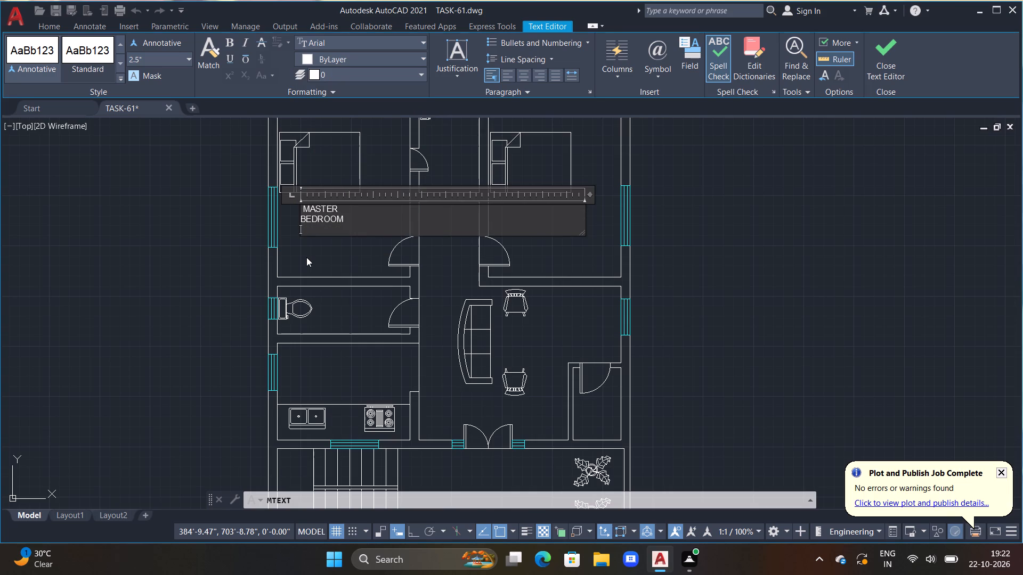
key("2")
key("BackSpace")
type("11'X")
type("17'")
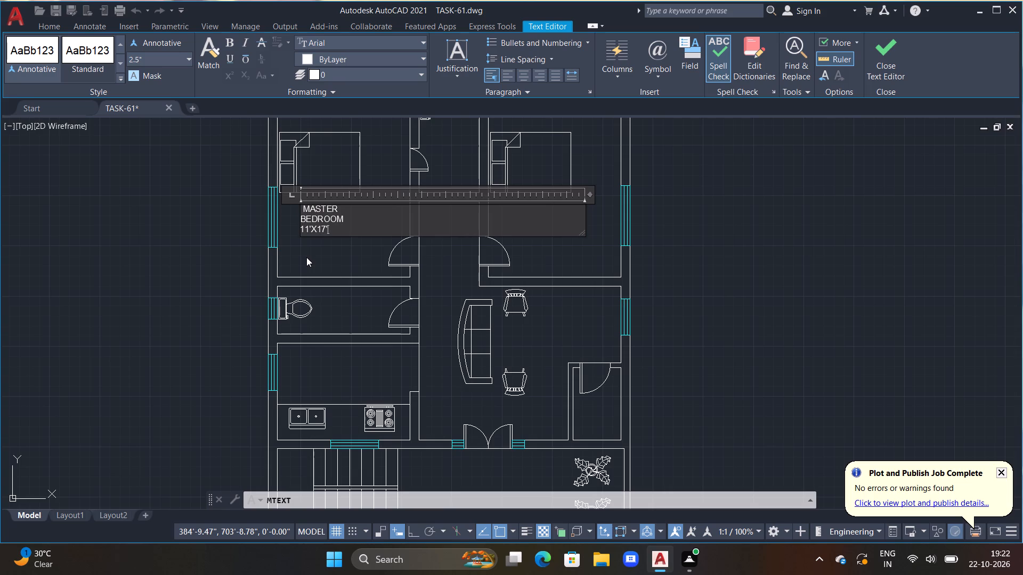
double_click(342, 267)
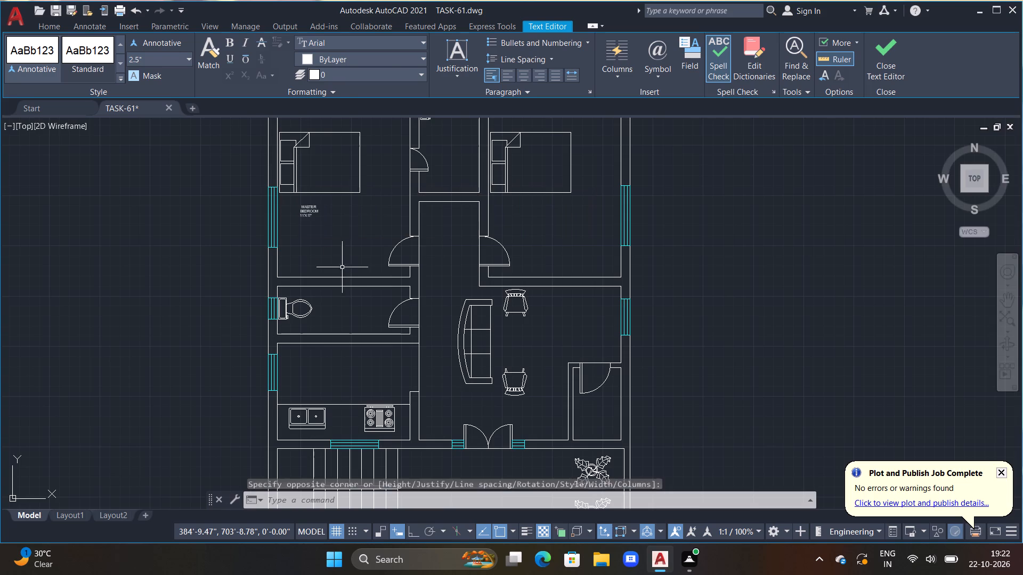
Indent the label's 11'X17' line by two spaces to centre it under BEDROOM.
scroll(306, 216, "up", 2)
double_click(300, 209)
scroll(297, 211, "up", 3)
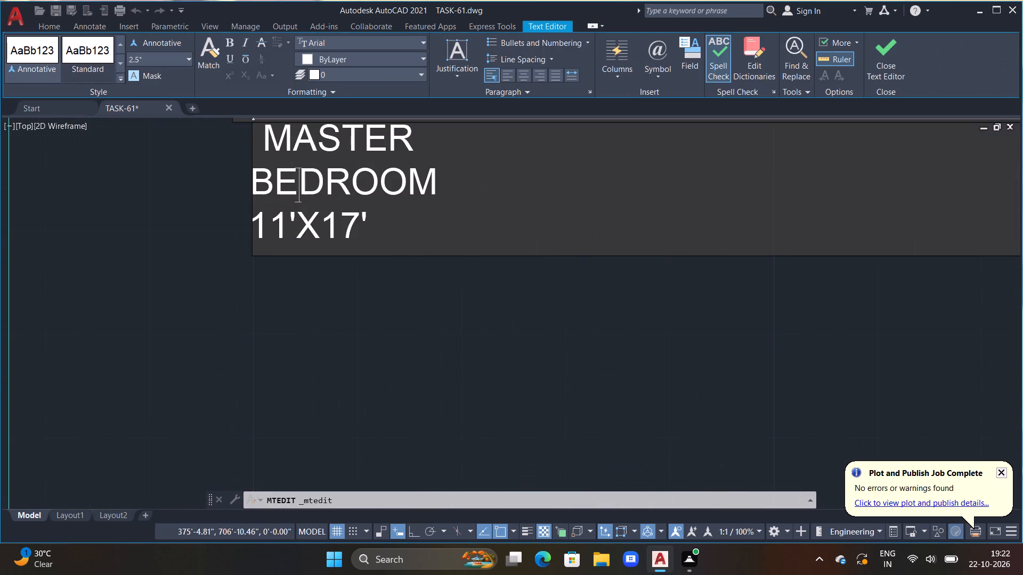
left_click(255, 231)
key("space")
key("space")
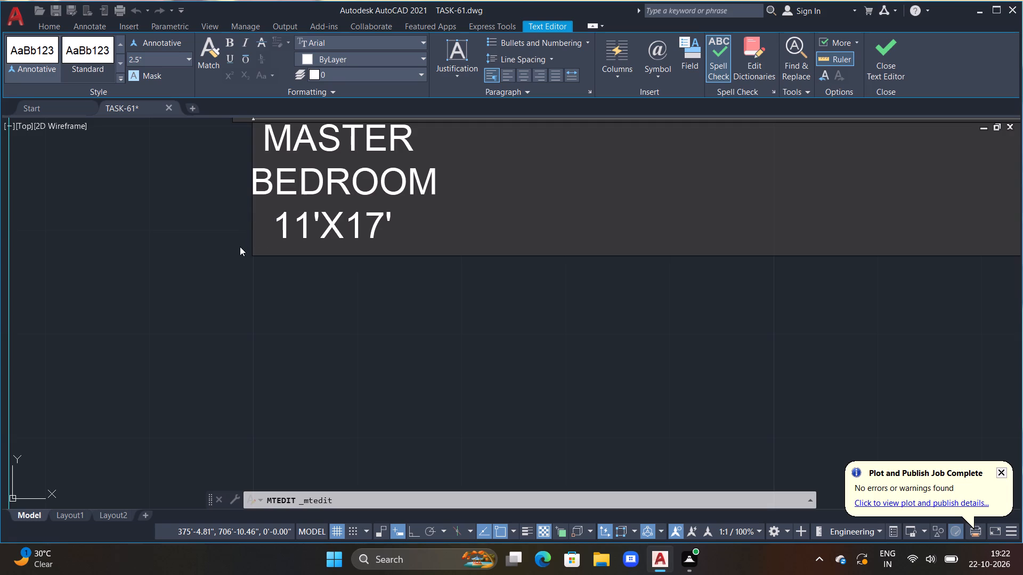
left_click(235, 250)
Set the master bedroom label's text height to 6" in its properties.
scroll(245, 266, "down", 4)
scroll(272, 264, "up", 1)
left_click(272, 252)
right_click(272, 252)
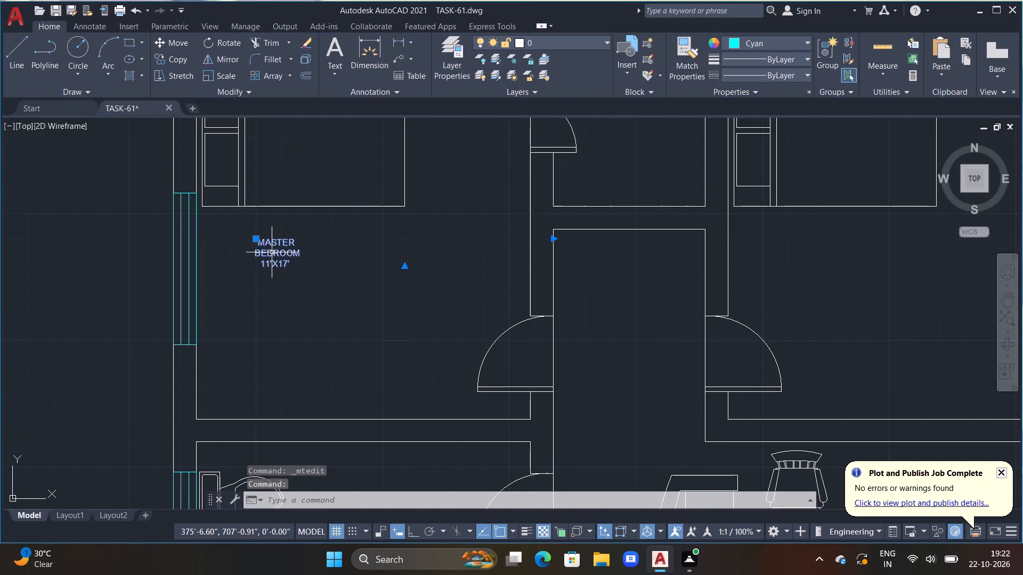
double_click(302, 522)
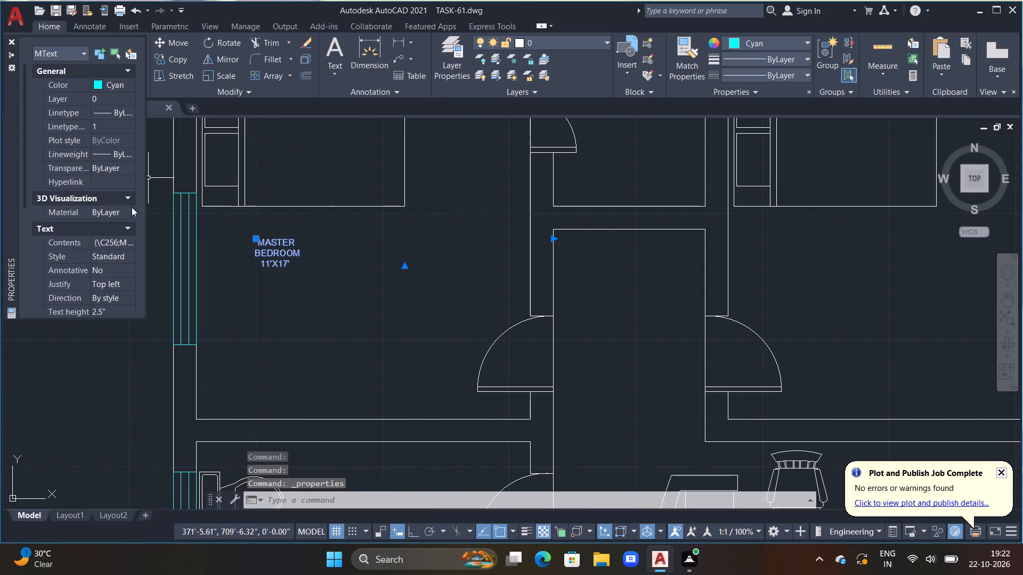
left_click(114, 306)
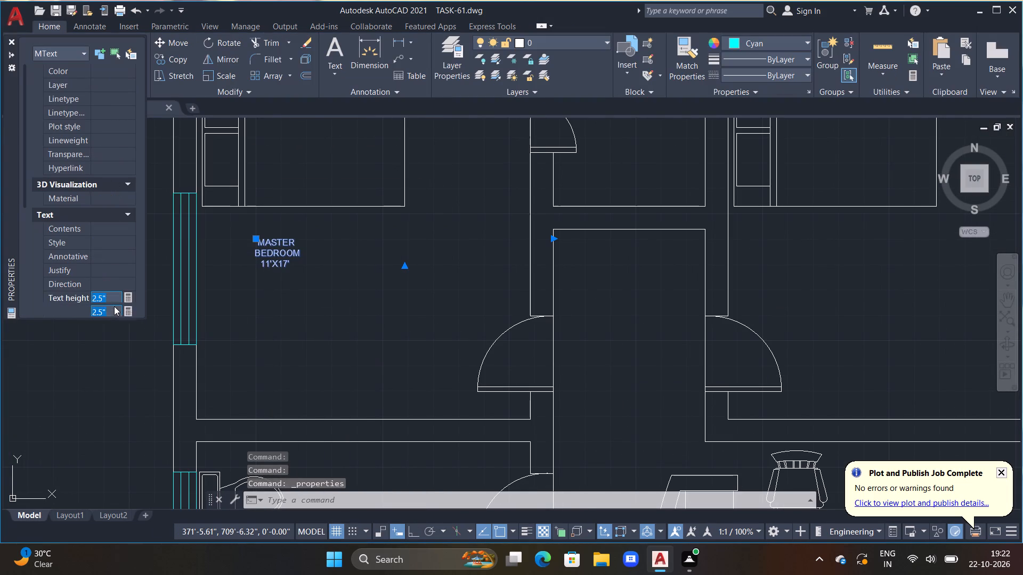
key("BackSpace")
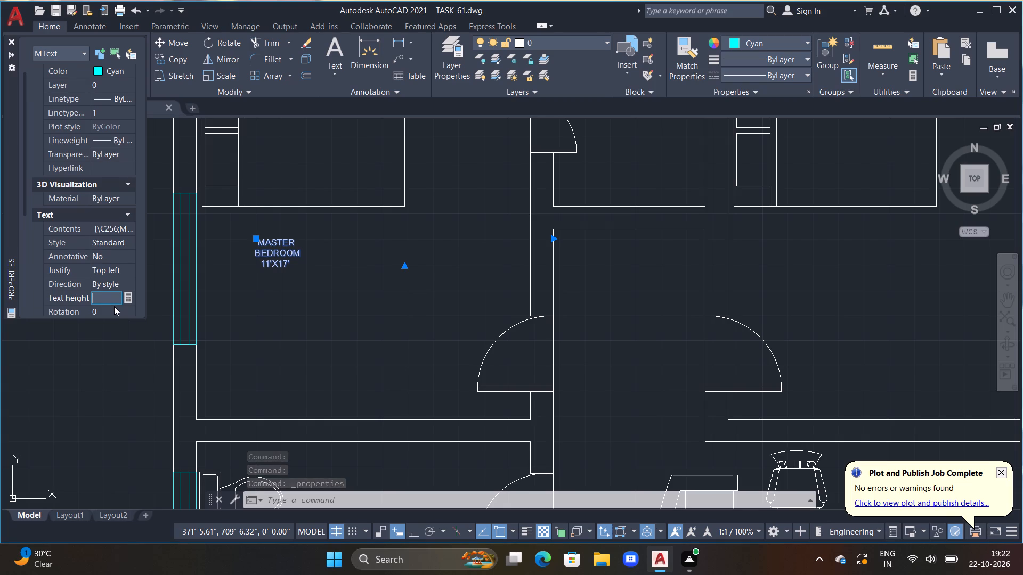
type("6\"")
key("Return")
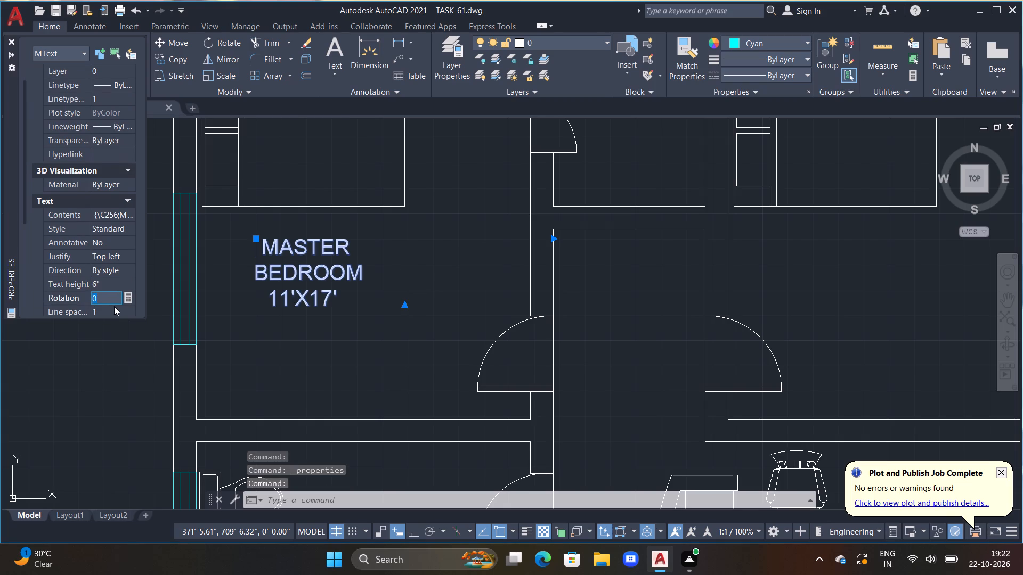
left_click(12, 37)
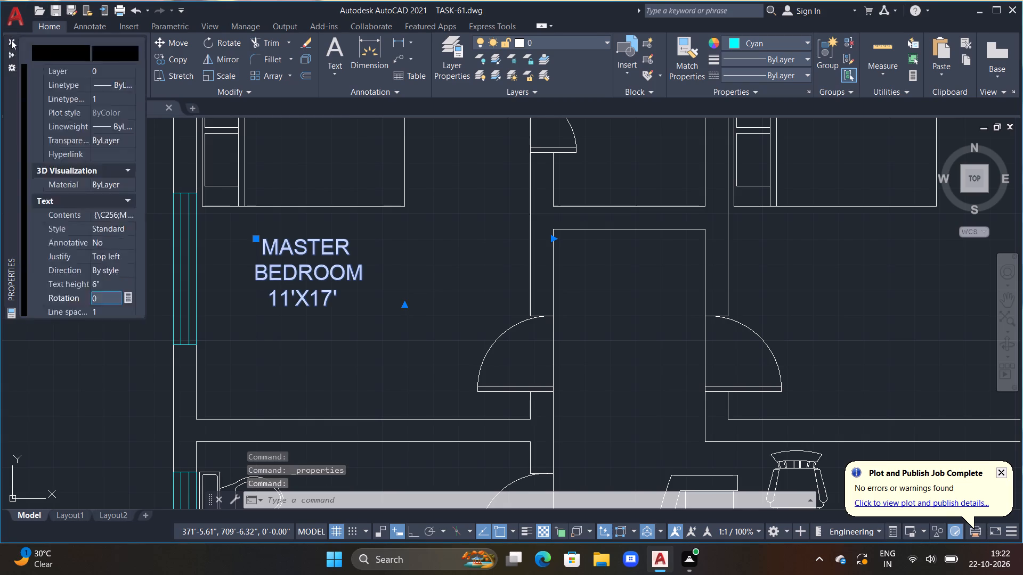
key("Escape")
key("Escape")
Move the master bedroom label slightly toward the middle of the open floor below the bed.
scroll(177, 260, "down", 3)
middle_click_drag(275, 274, 267, 258)
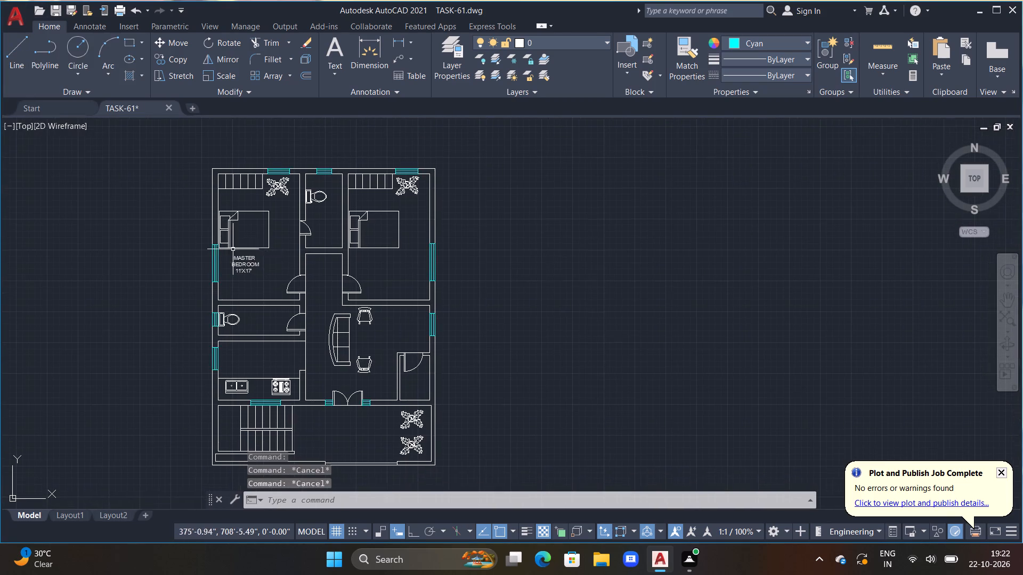
scroll(231, 249, "up", 1)
left_click(242, 264)
type("M")
key("space")
left_click(243, 319)
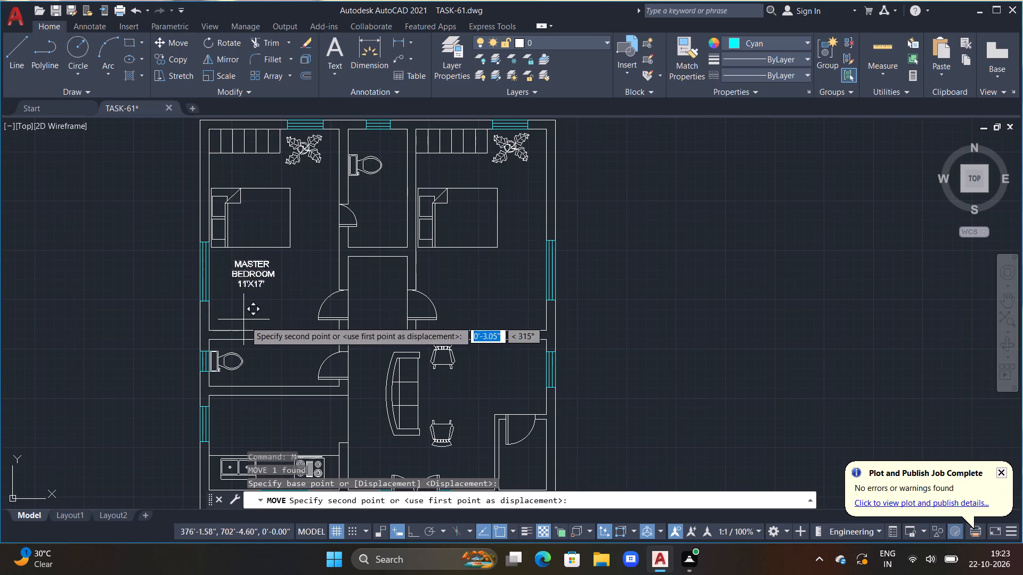
left_click(255, 323)
Copy the master bedroom label into the central passage between the two bedroom doors.
left_click(267, 276)
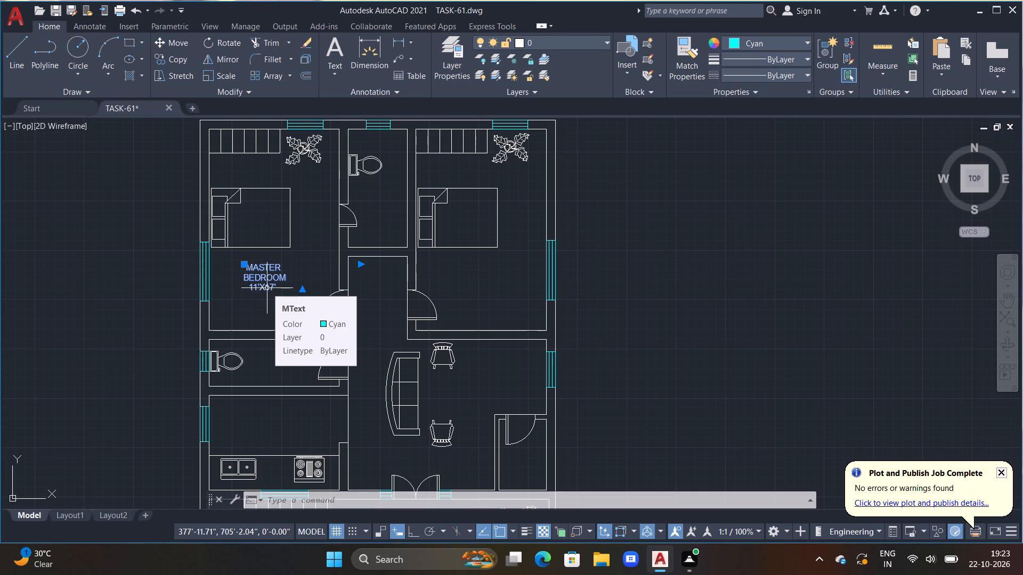
type("CO")
key("space")
left_click(264, 233)
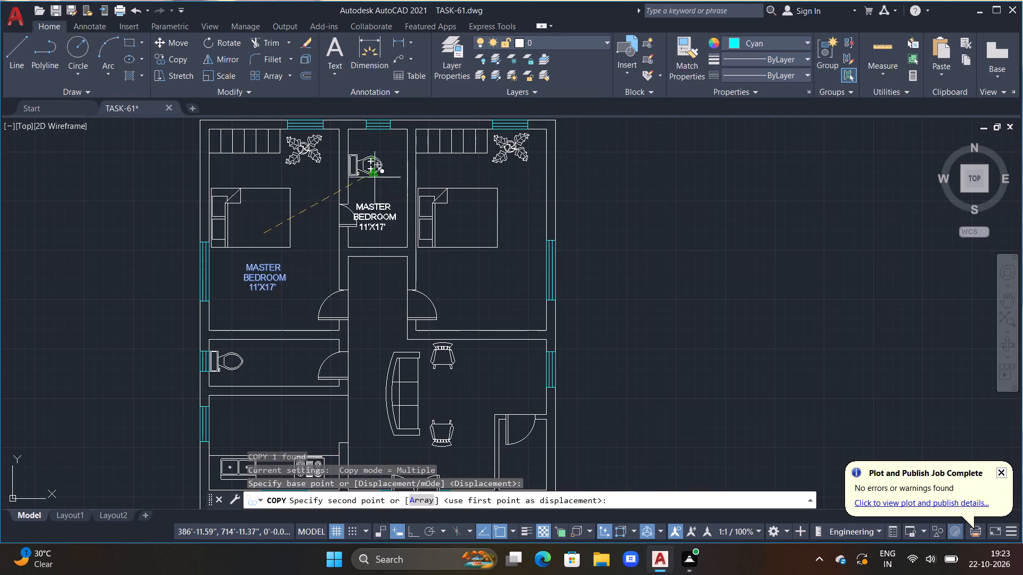
scroll(373, 191, "up", 4)
left_click(407, 102)
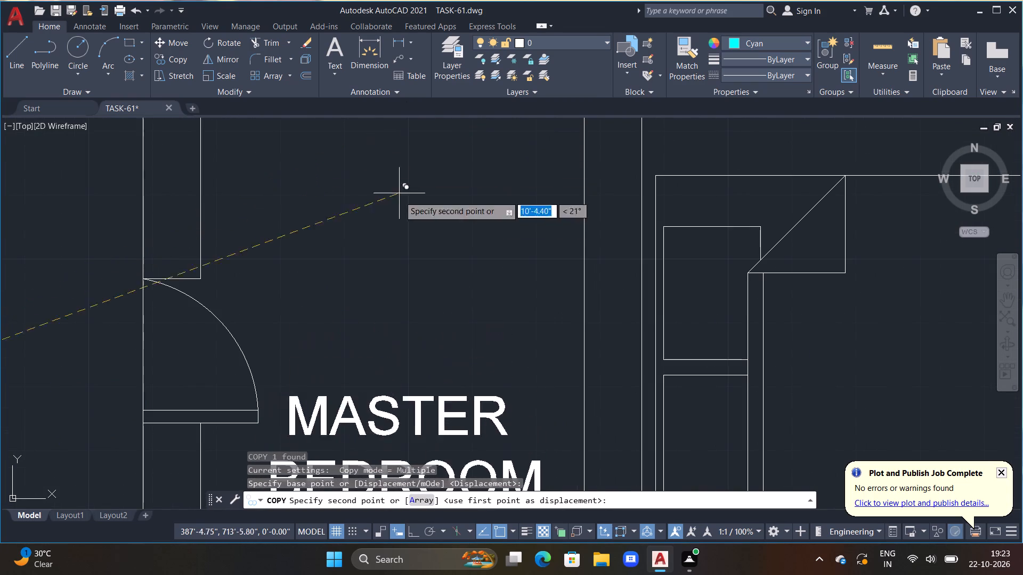
scroll(401, 243, "down", 3)
middle_click_drag(392, 324, 394, 273)
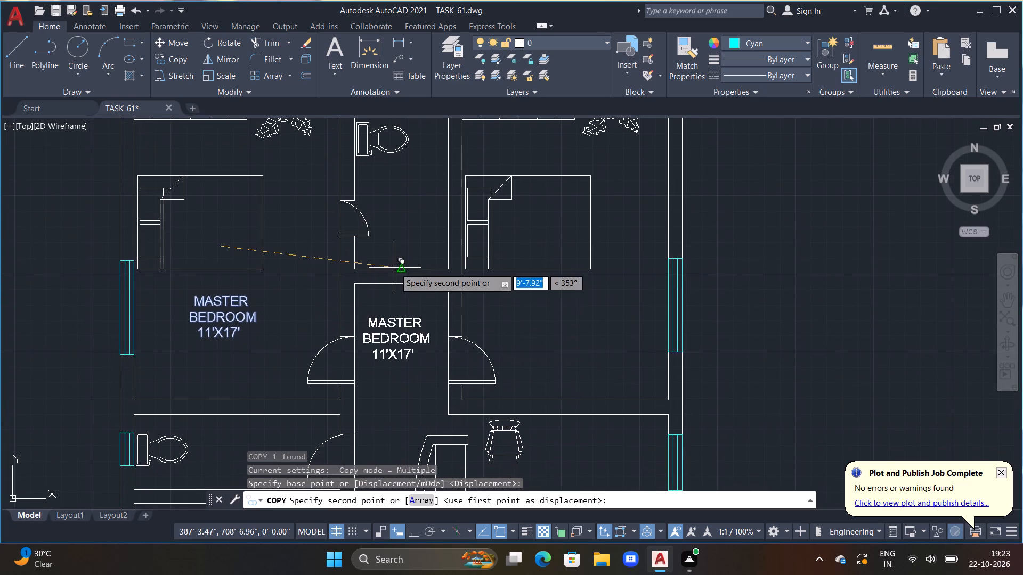
left_click(401, 280)
key("Escape")
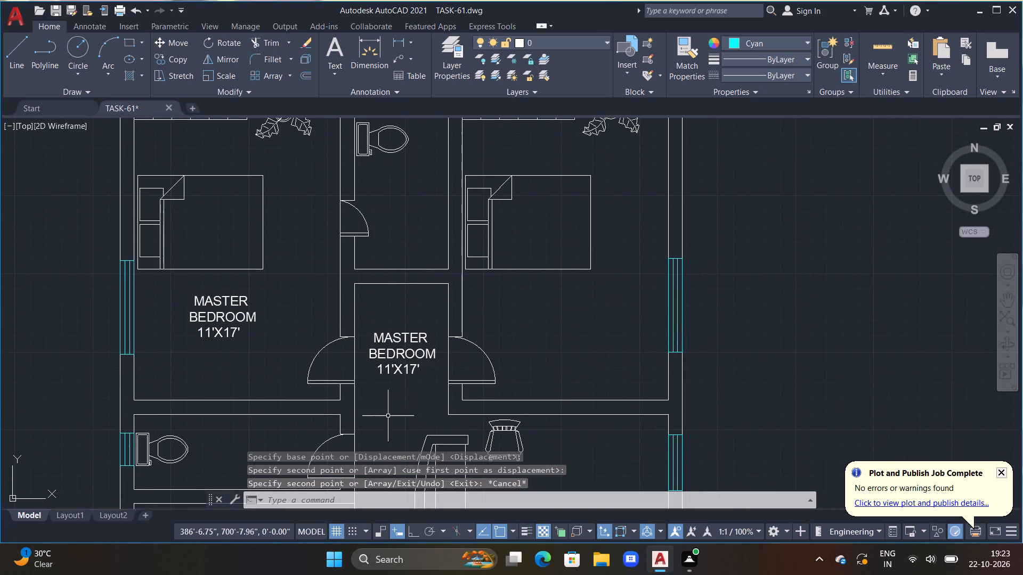
Copy the passage's master bedroom label into the toilet between the two bedrooms and into the second bedroom below its bed.
left_click(389, 338)
type("CO")
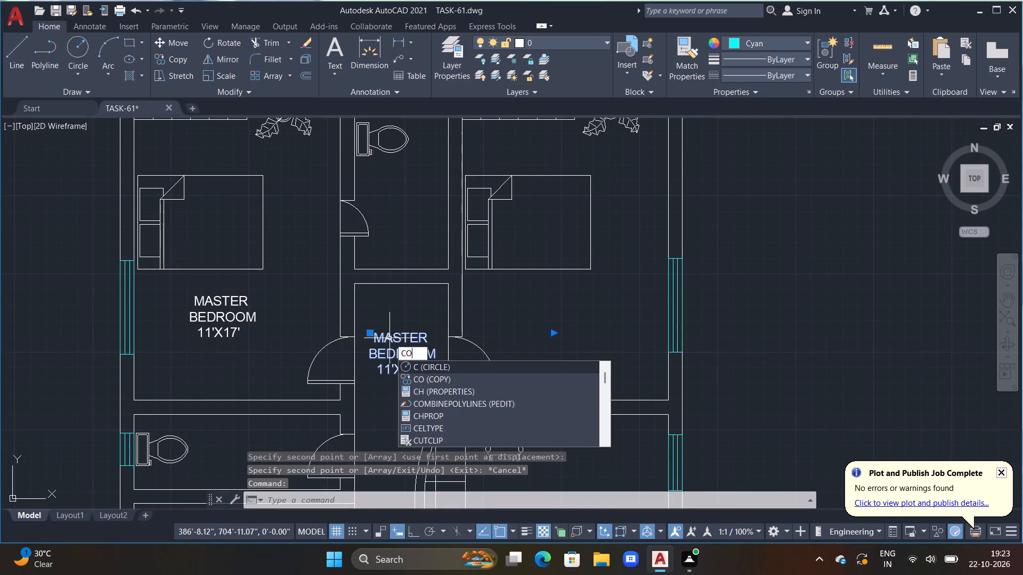
key("space")
left_click(389, 338)
left_click(393, 188)
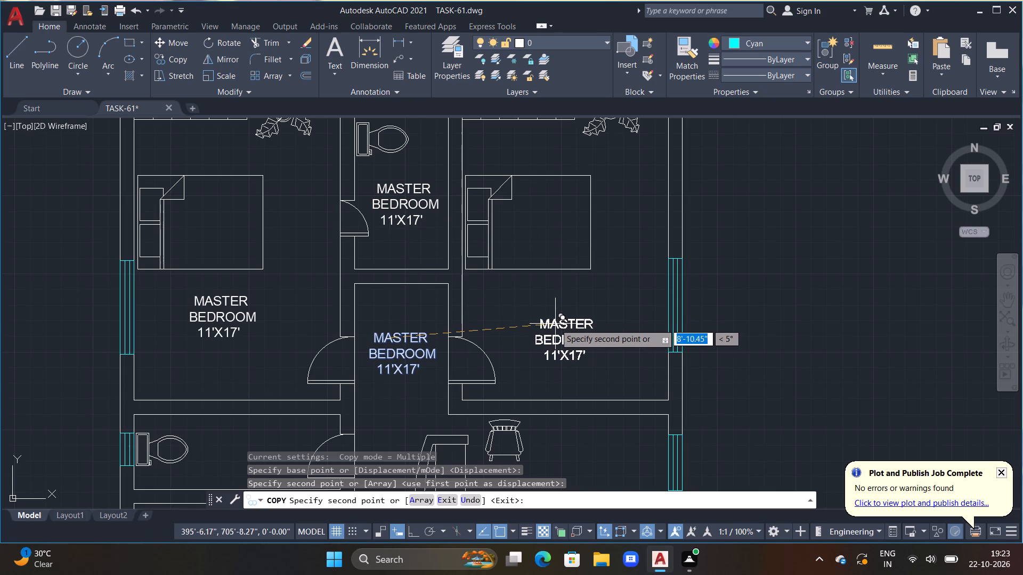
left_click(555, 324)
Place further copies of the label in the lower toilet, the kitchen and the living area beside its window.
middle_click_drag(534, 347, 499, 183)
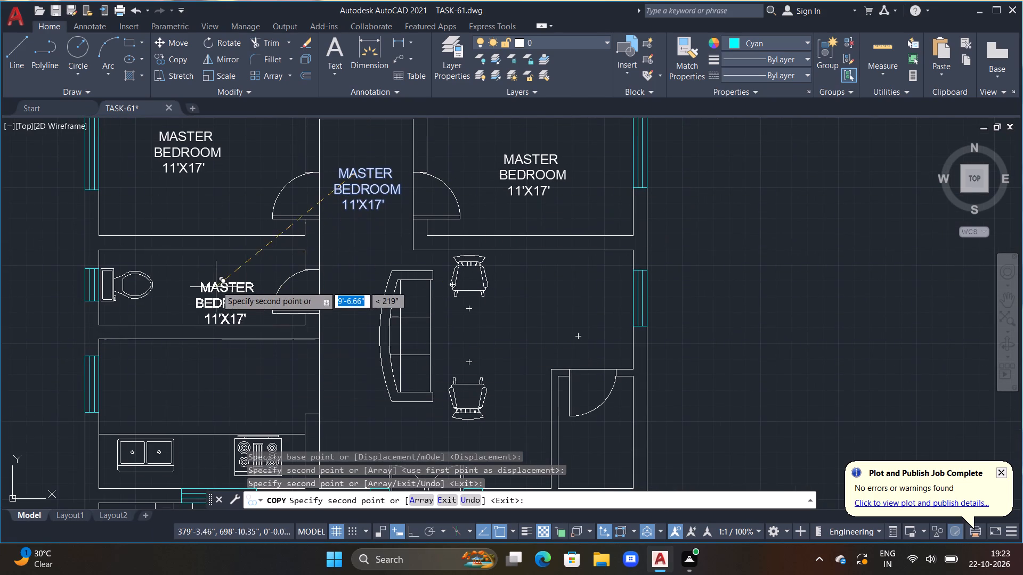
left_click(206, 280)
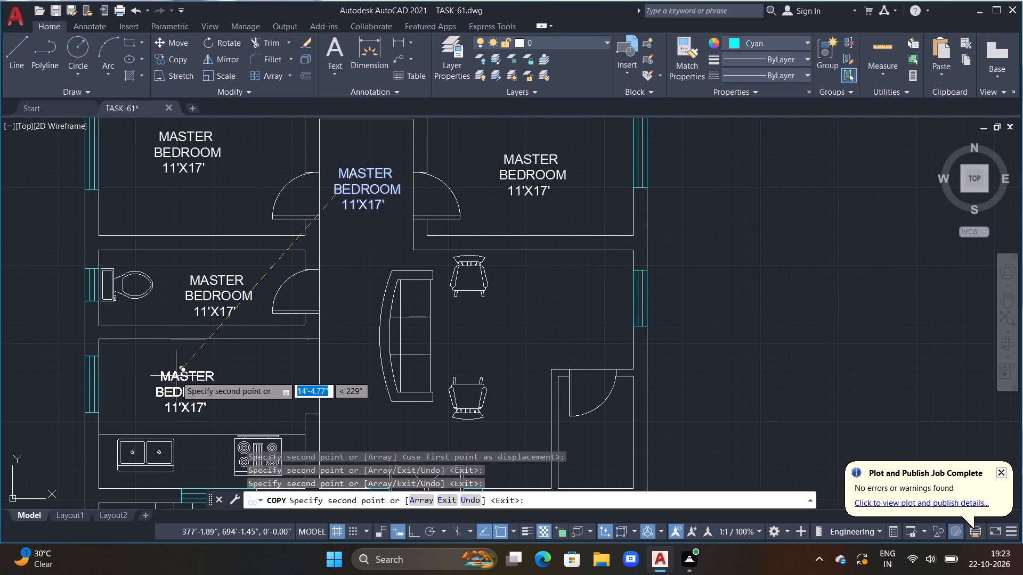
double_click(176, 376)
middle_click_drag(177, 377, 186, 348)
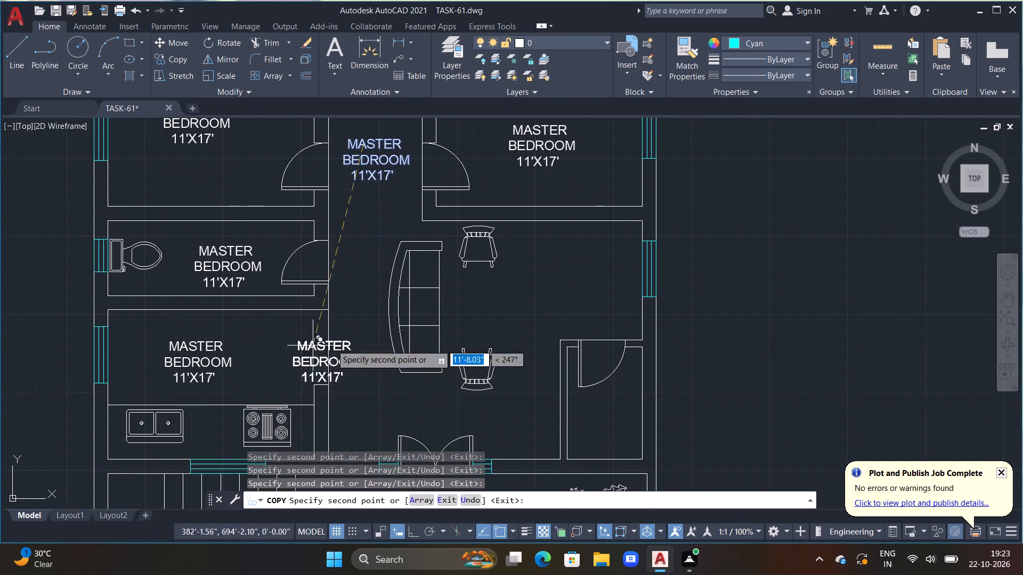
double_click(581, 251)
Place more label copies beside the double entrance door, in the small corner room, mid-veranda and above the front gate opening.
middle_click_drag(492, 407, 485, 366)
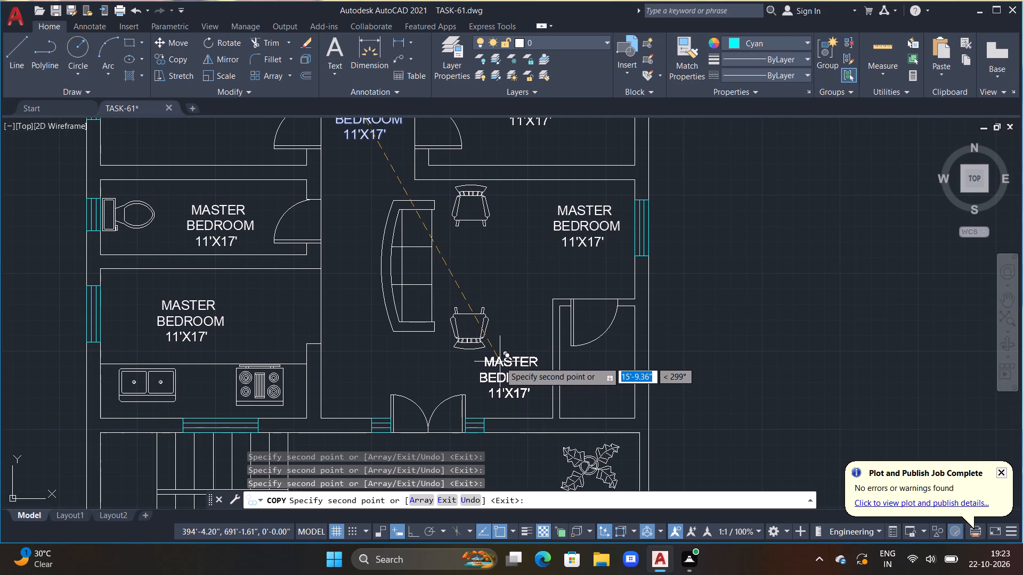
left_click(500, 362)
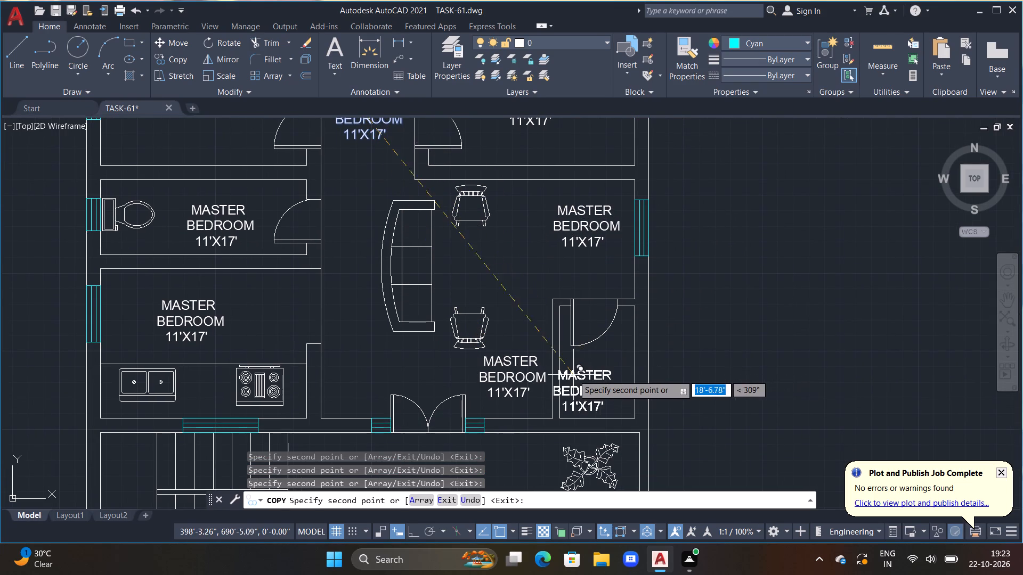
left_click(583, 371)
middle_click_drag(490, 392, 495, 256)
scroll(495, 256, "up", 1)
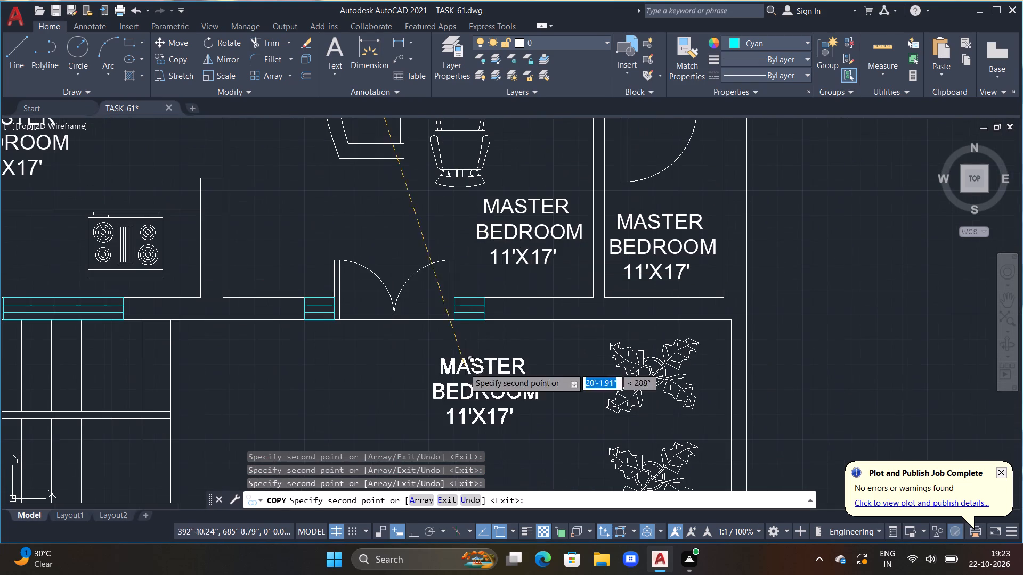
middle_click_drag(463, 404, 477, 259)
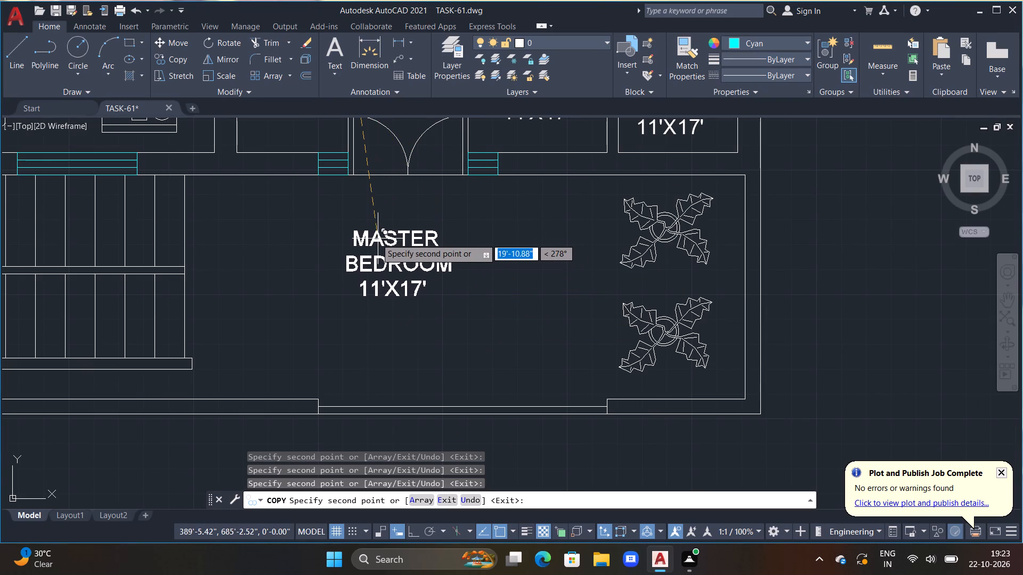
double_click(376, 239)
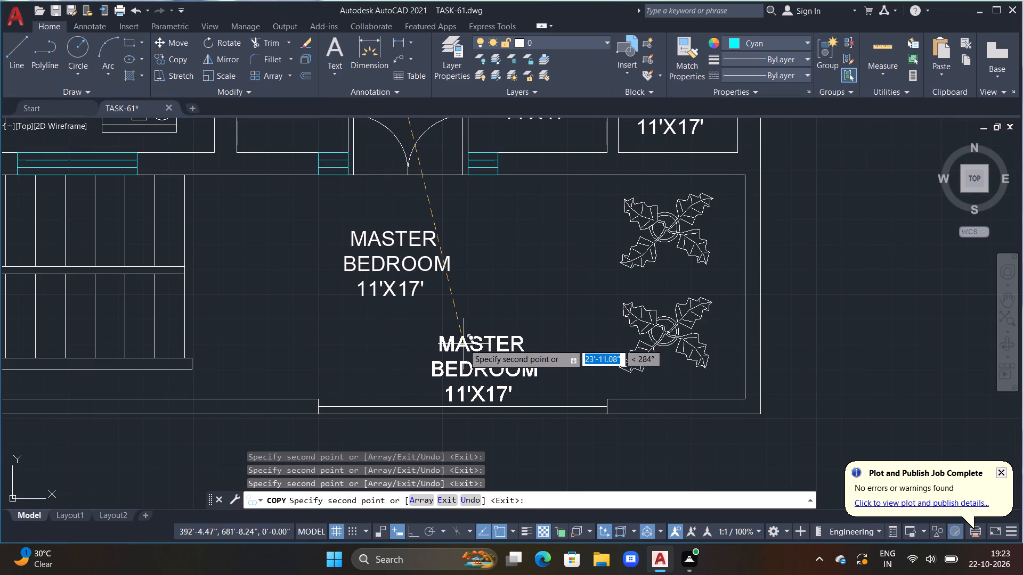
left_click(464, 344)
key("Escape")
Replace the text of the label copy above the front gate opening with MG.
double_click(461, 371)
scroll(494, 399, "up", 2)
left_click_drag(550, 376, 313, 274)
key("BackSpace")
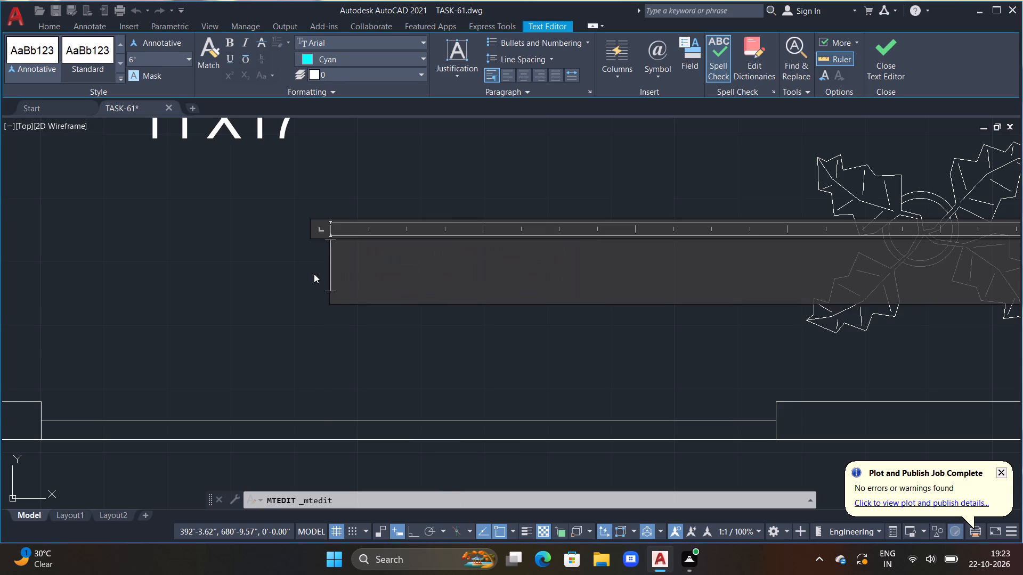
key("m")
key("g")
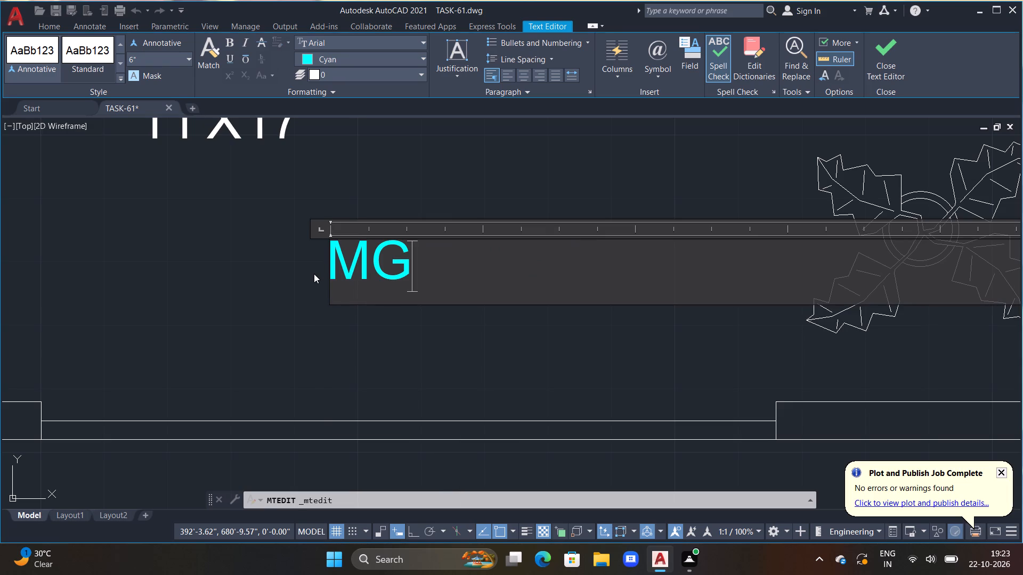
left_click(273, 315)
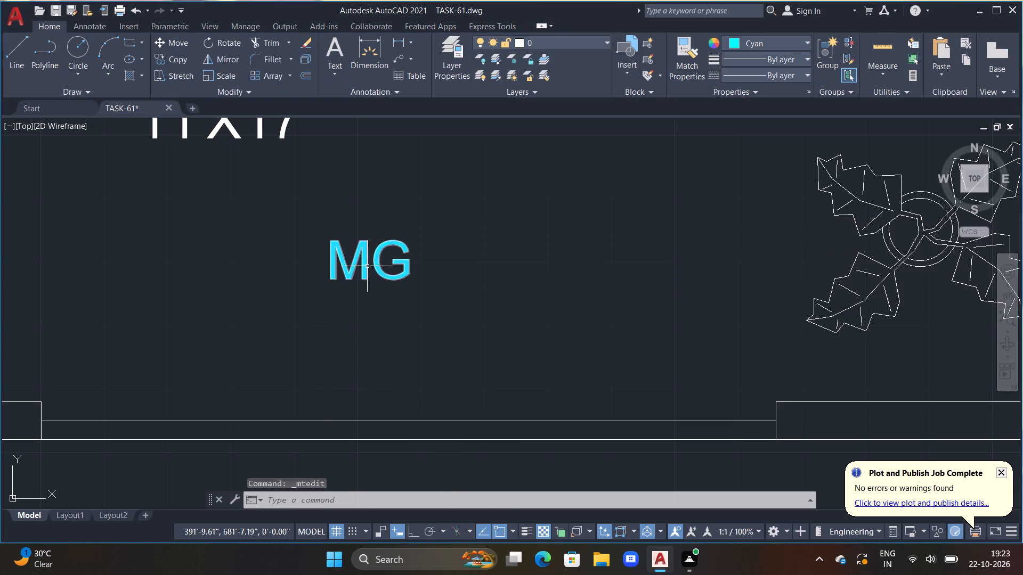
Set the MG label's colour to ByLayer.
left_click(364, 265)
key("Escape")
left_click(356, 269)
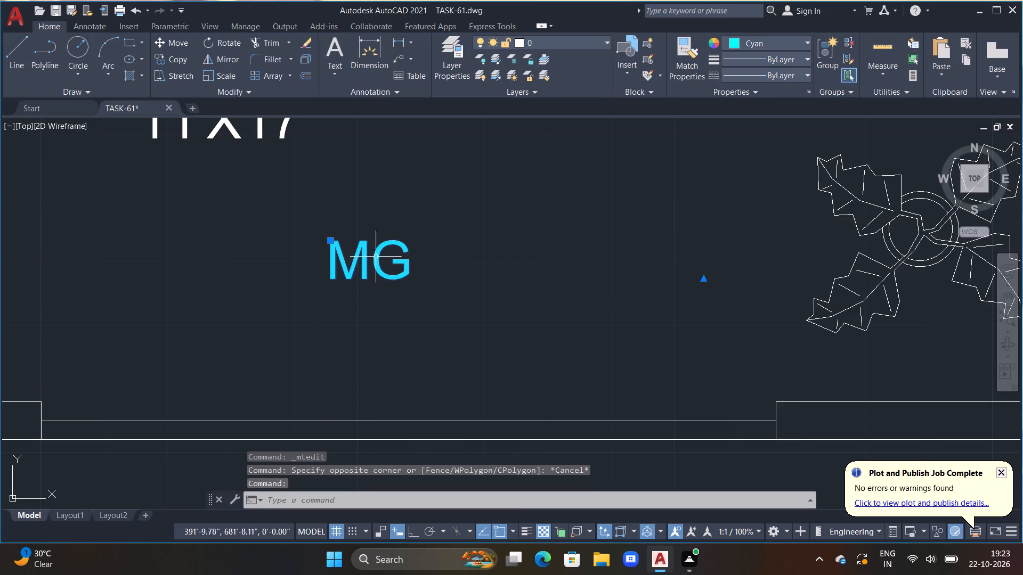
left_click(807, 41)
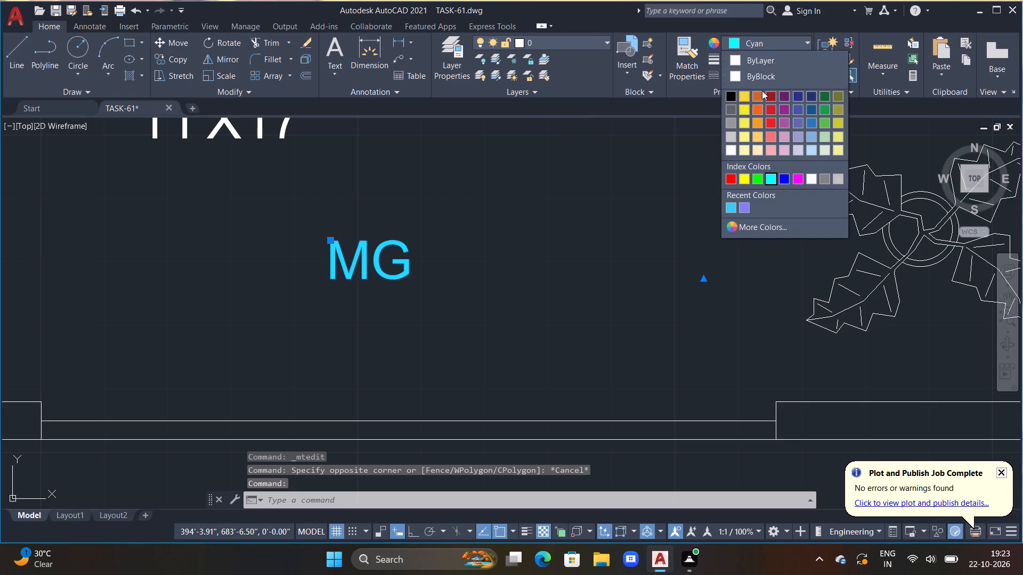
left_click(770, 61)
Move the MG label down to sit just above the front gate opening.
type("M")
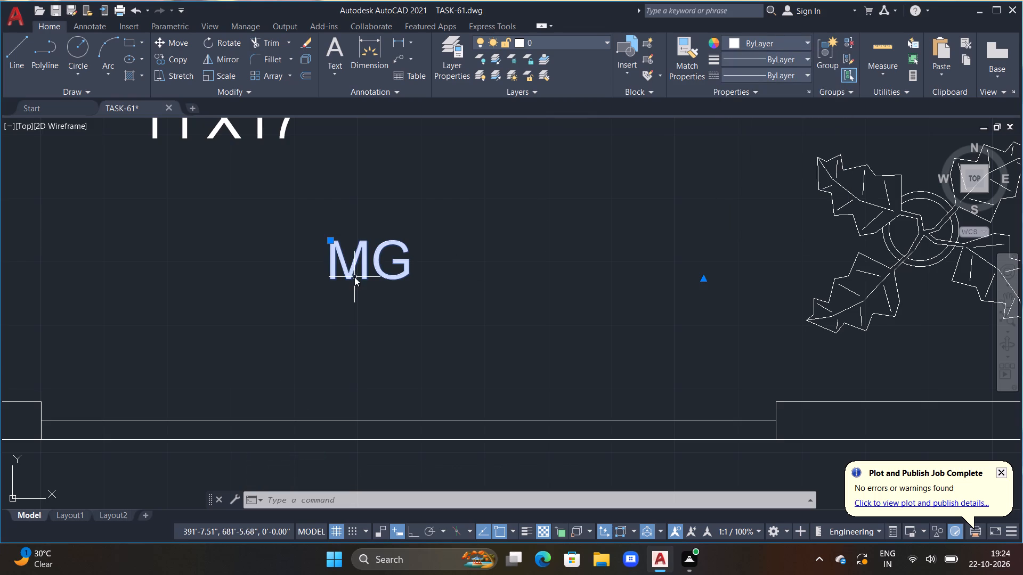
key("space")
left_click_drag(354, 277, 362, 291)
left_click(411, 401)
key("Escape")
scroll(418, 399, "down", 1)
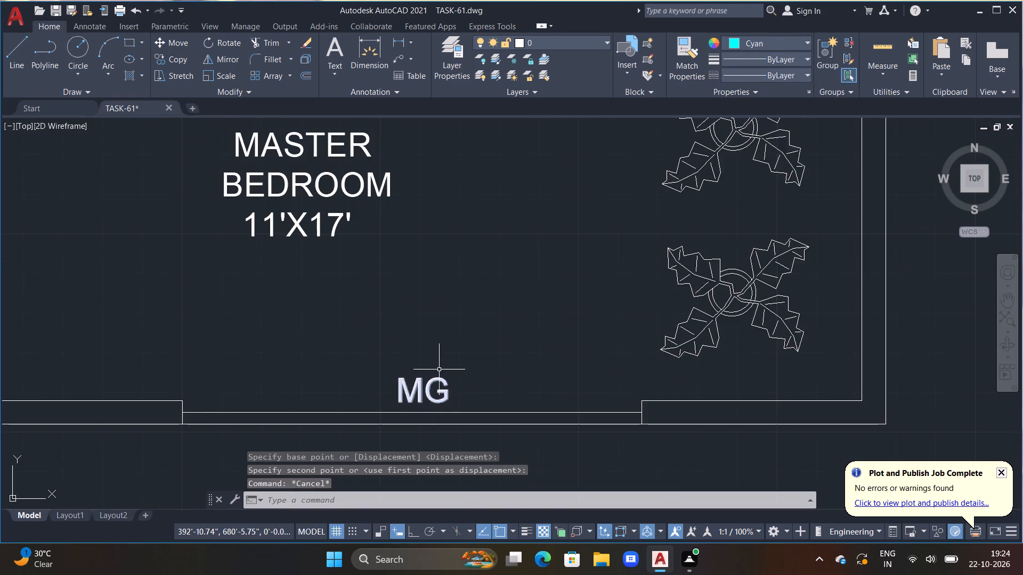
key("Escape")
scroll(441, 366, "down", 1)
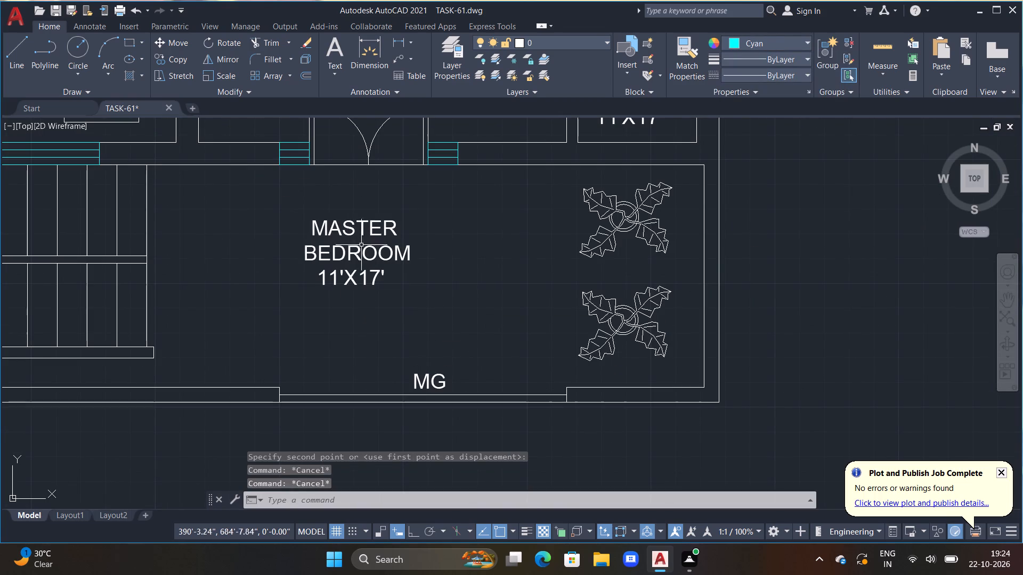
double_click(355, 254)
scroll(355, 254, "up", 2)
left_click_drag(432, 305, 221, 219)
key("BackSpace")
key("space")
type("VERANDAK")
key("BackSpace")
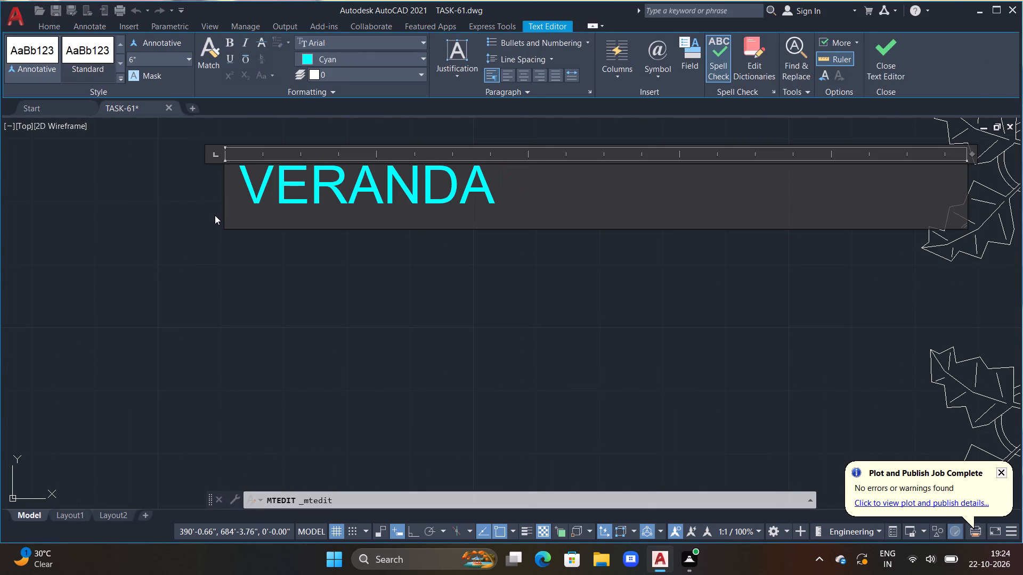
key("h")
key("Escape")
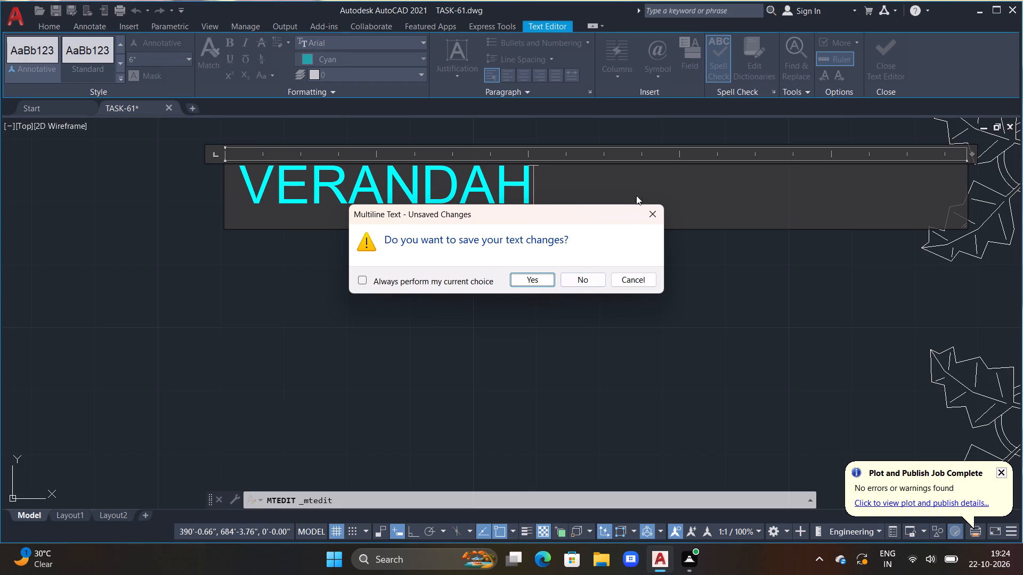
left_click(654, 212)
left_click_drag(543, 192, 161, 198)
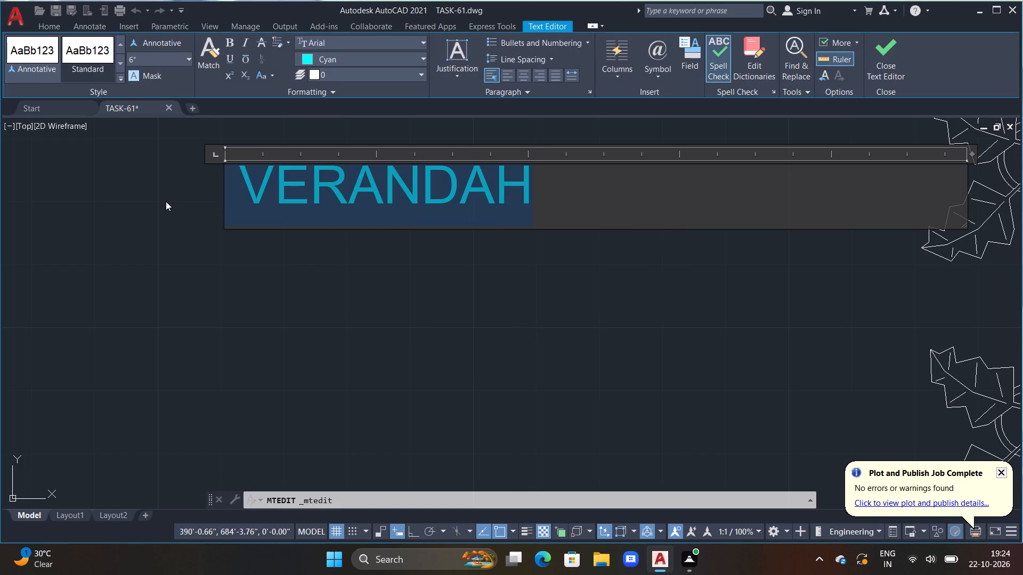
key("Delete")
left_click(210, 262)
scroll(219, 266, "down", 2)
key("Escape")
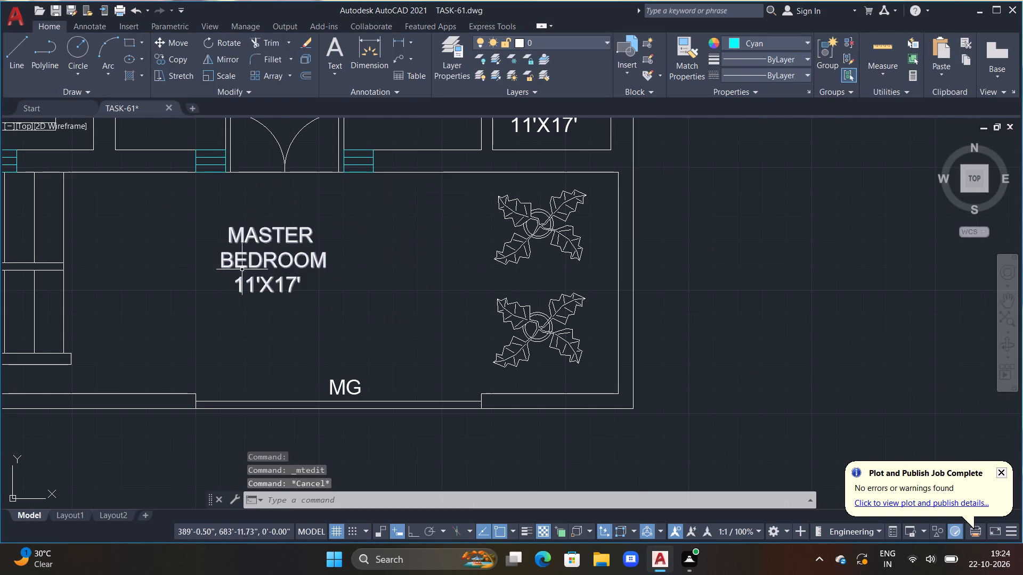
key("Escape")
Set the current drawing colour to ByLayer.
middle_click_drag(356, 309, 361, 306)
left_click(807, 43)
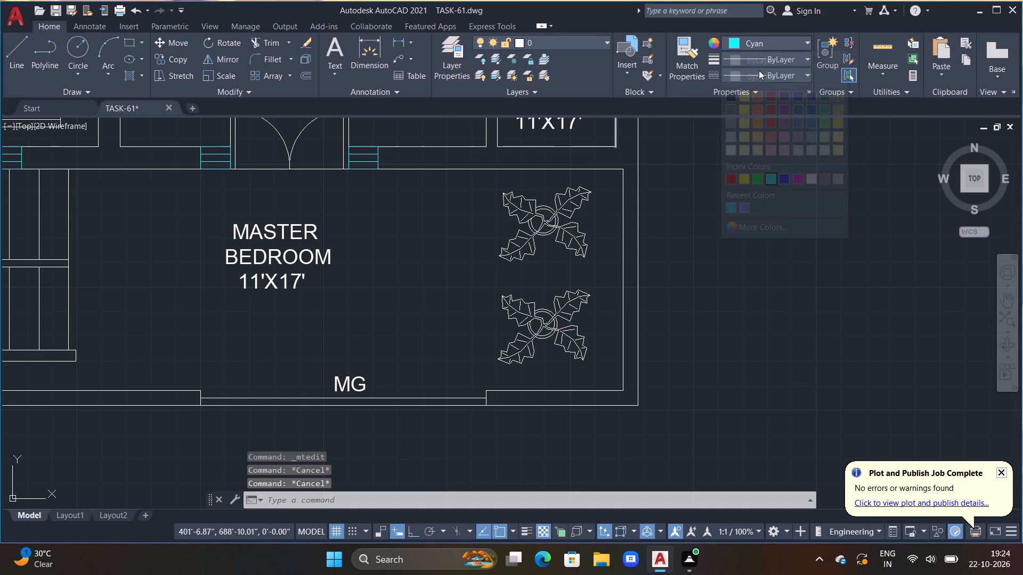
left_click(734, 65)
Replace the veranda label's text with VERANDAH, indented by one space.
middle_click_drag(388, 233, 389, 233)
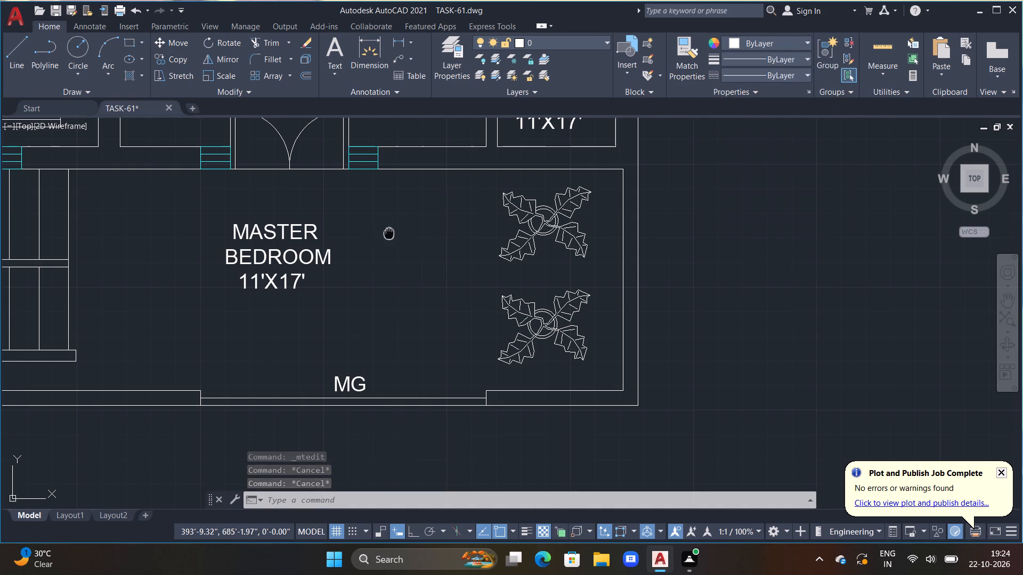
middle_click_drag(389, 233, 571, 222)
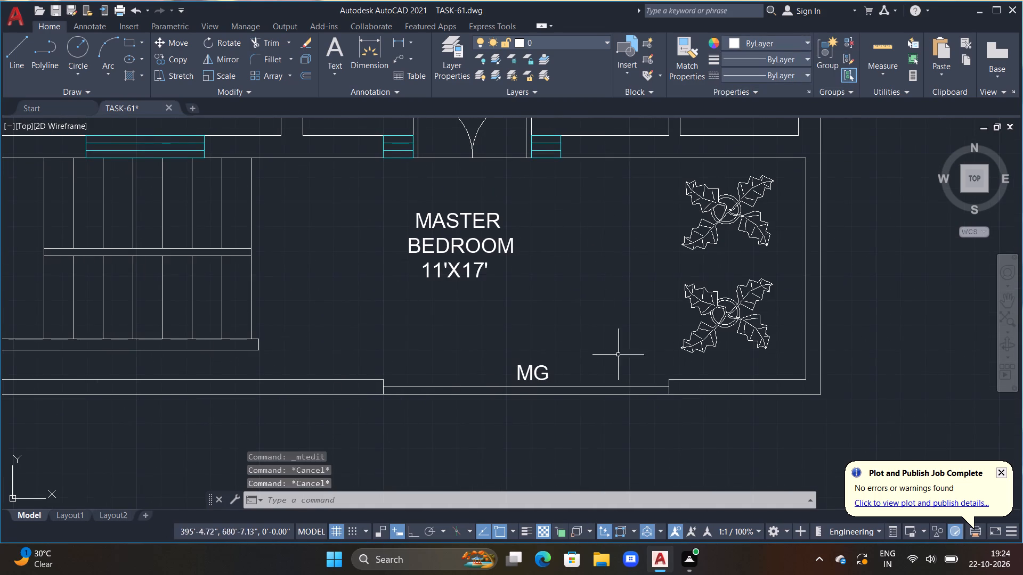
double_click(470, 244)
scroll(475, 252, "up", 1)
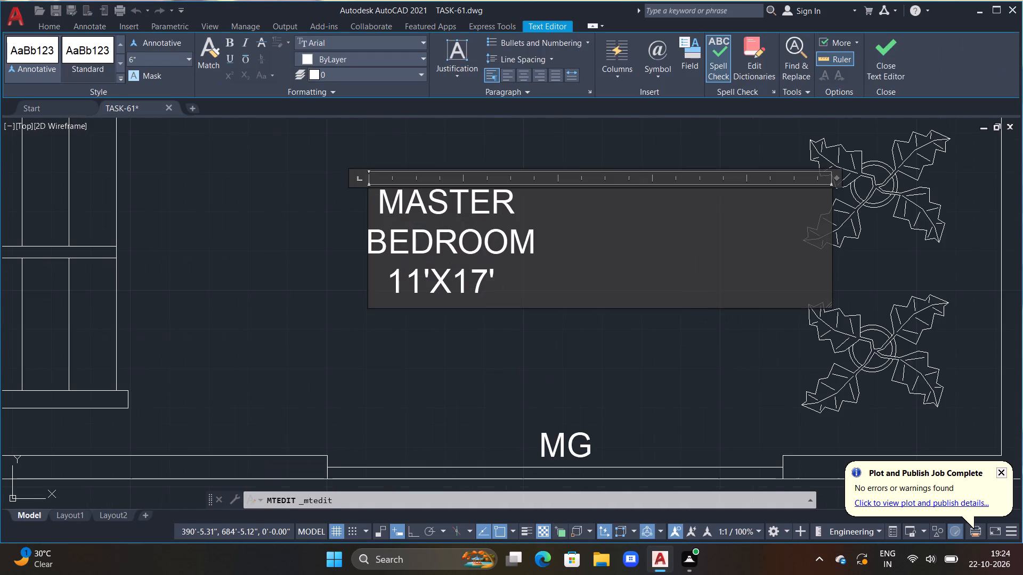
left_click_drag(497, 279, 350, 208)
key("BackSpace")
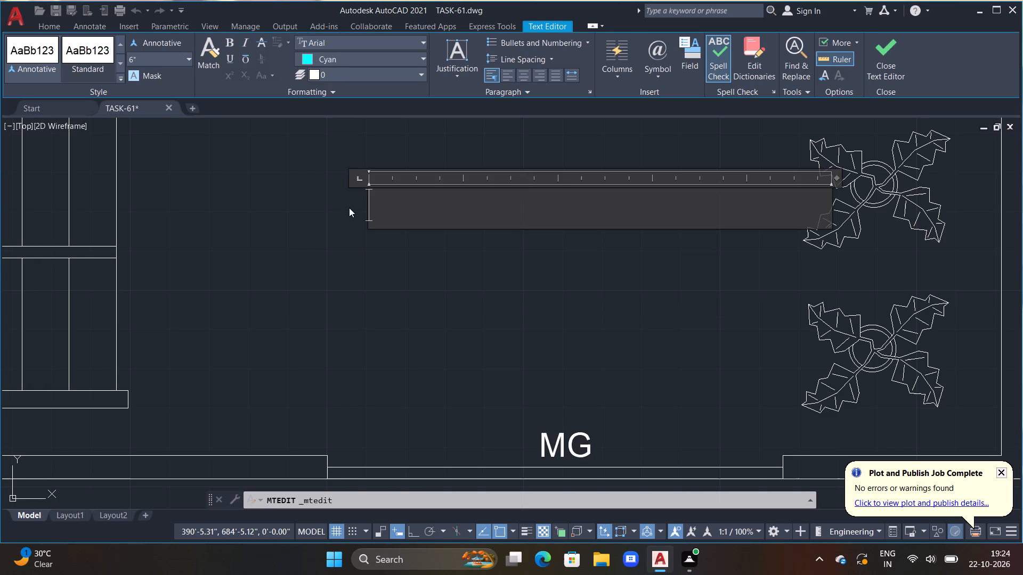
key("space")
type("VA")
key("BackSpace")
type("ER")
type("ANDAH")
Add the size 17'6"X7'6" as a second line below VERANDAH, indented by two spaces.
key("Return")
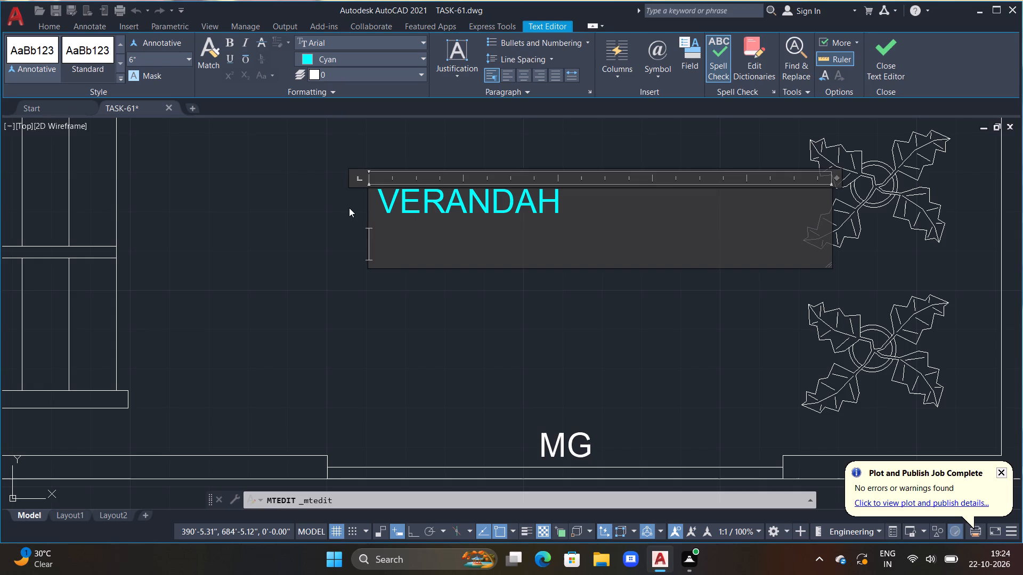
type("17'6\"X")
type("7'6\"")
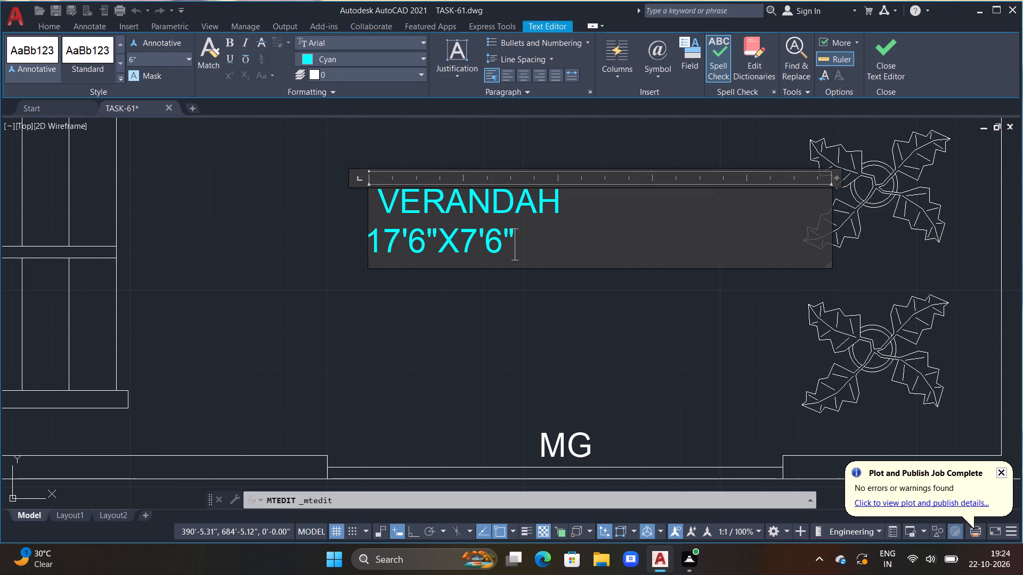
left_click(371, 248)
key("space")
key("space")
left_click(352, 319)
Set the VERANDAH label's colour to ByLayer.
scroll(379, 310, "down", 3)
scroll(401, 283, "up", 1)
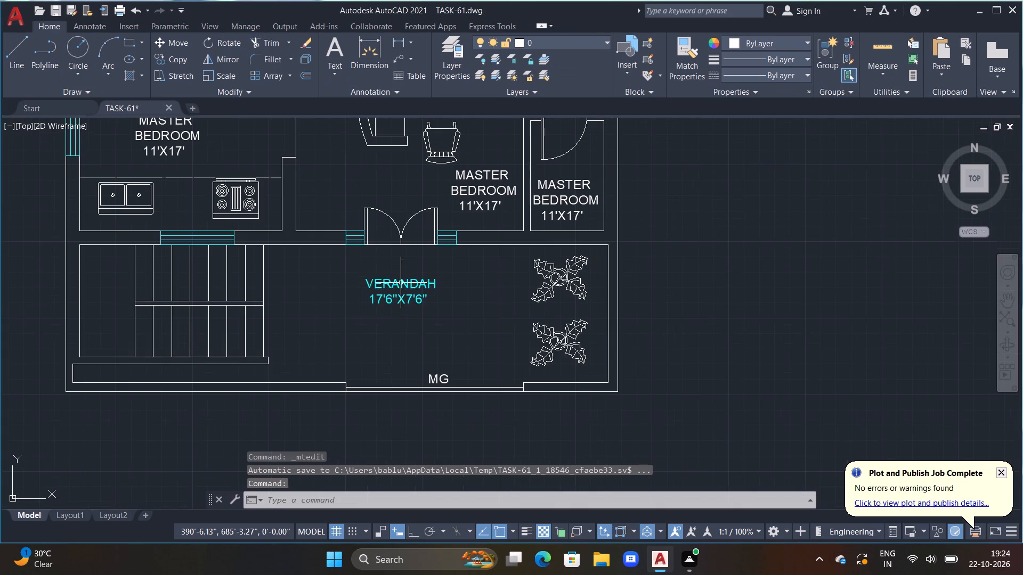
left_click(397, 283)
right_click(397, 282)
key("Escape")
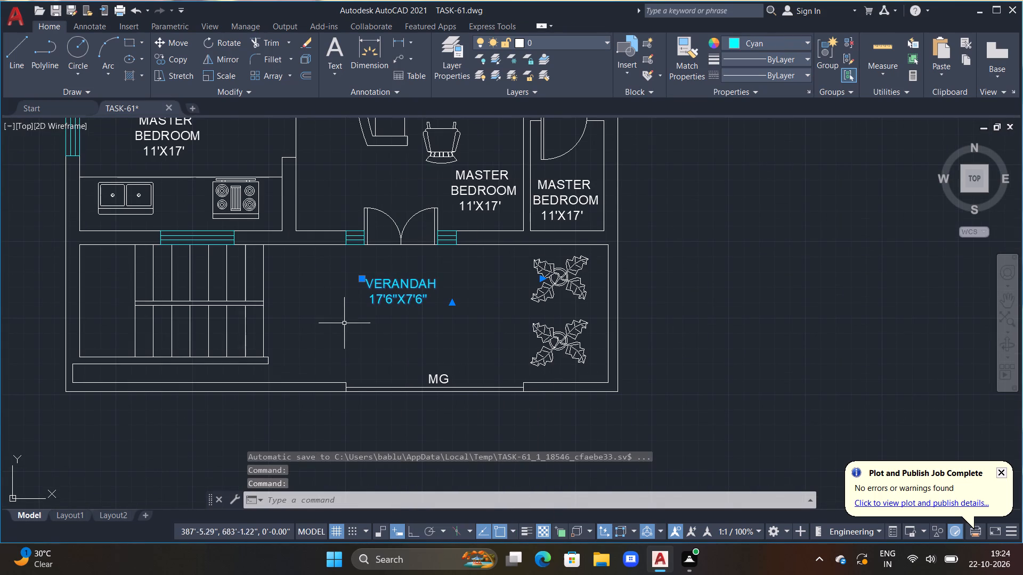
left_click(777, 39)
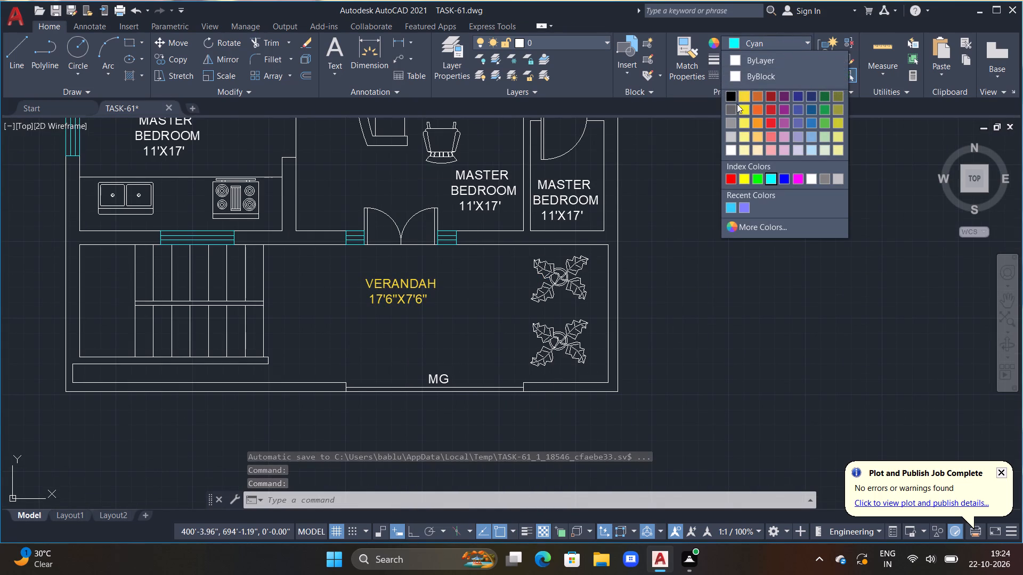
left_click(732, 64)
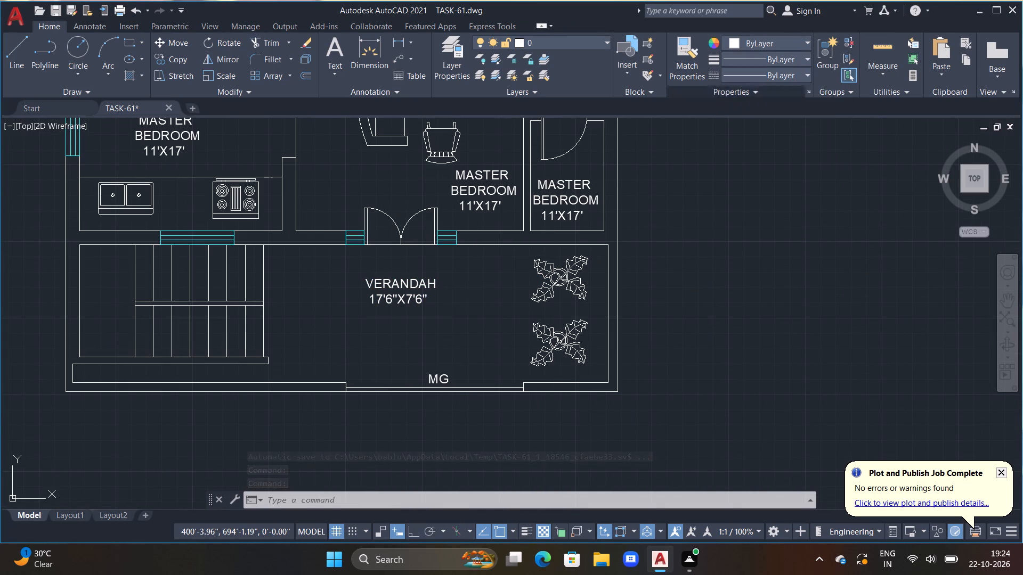
key("Escape")
key("Escape")
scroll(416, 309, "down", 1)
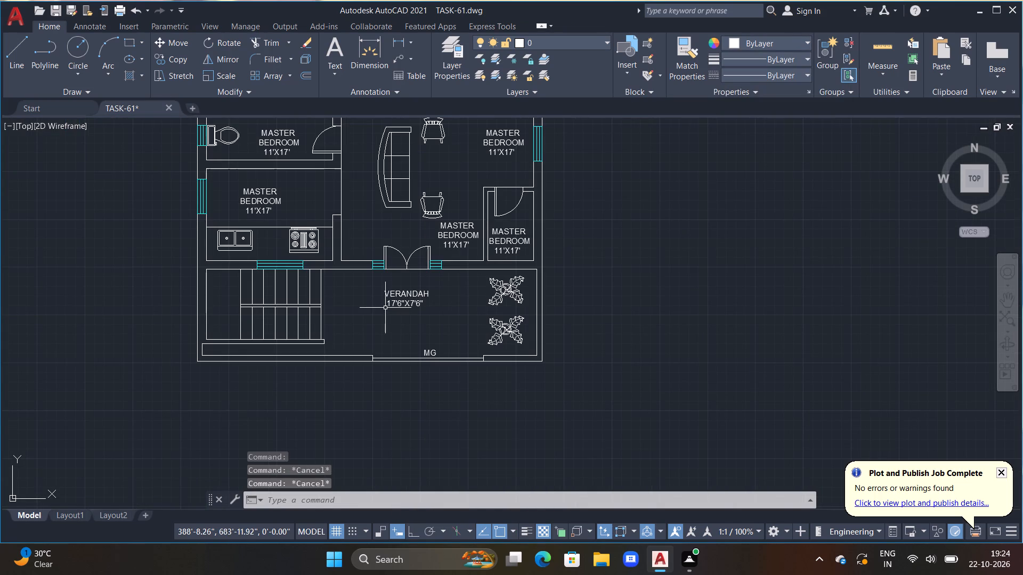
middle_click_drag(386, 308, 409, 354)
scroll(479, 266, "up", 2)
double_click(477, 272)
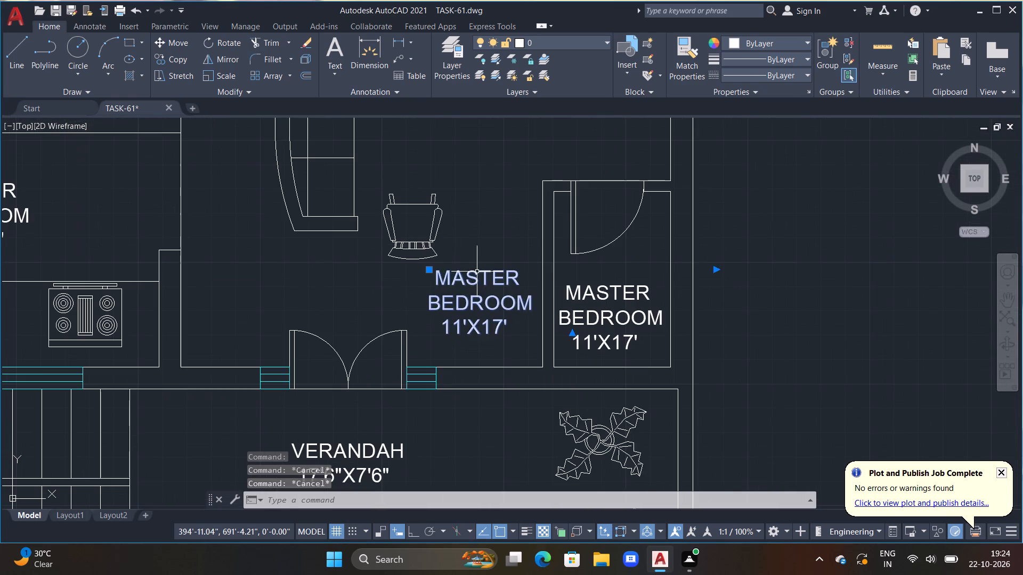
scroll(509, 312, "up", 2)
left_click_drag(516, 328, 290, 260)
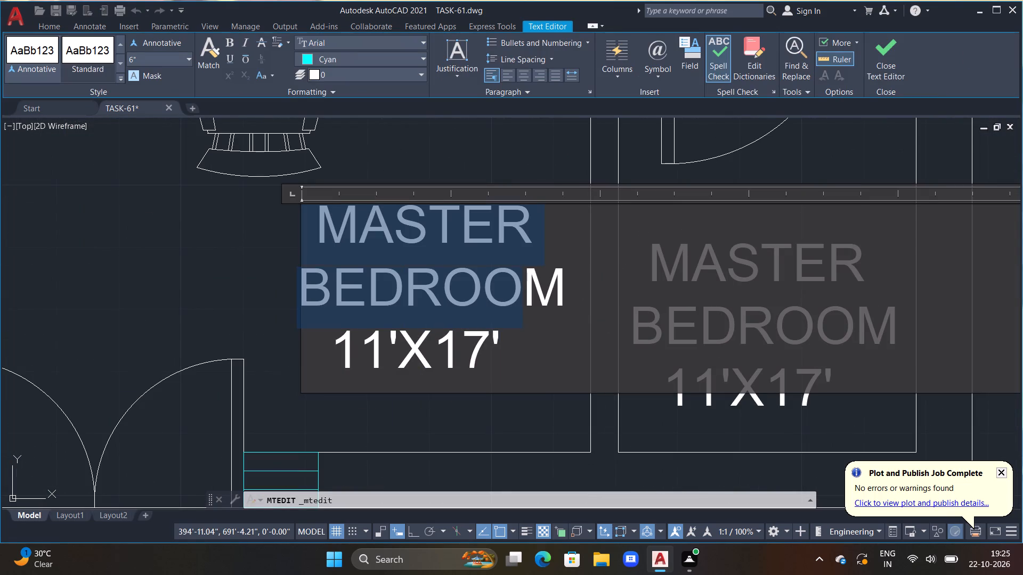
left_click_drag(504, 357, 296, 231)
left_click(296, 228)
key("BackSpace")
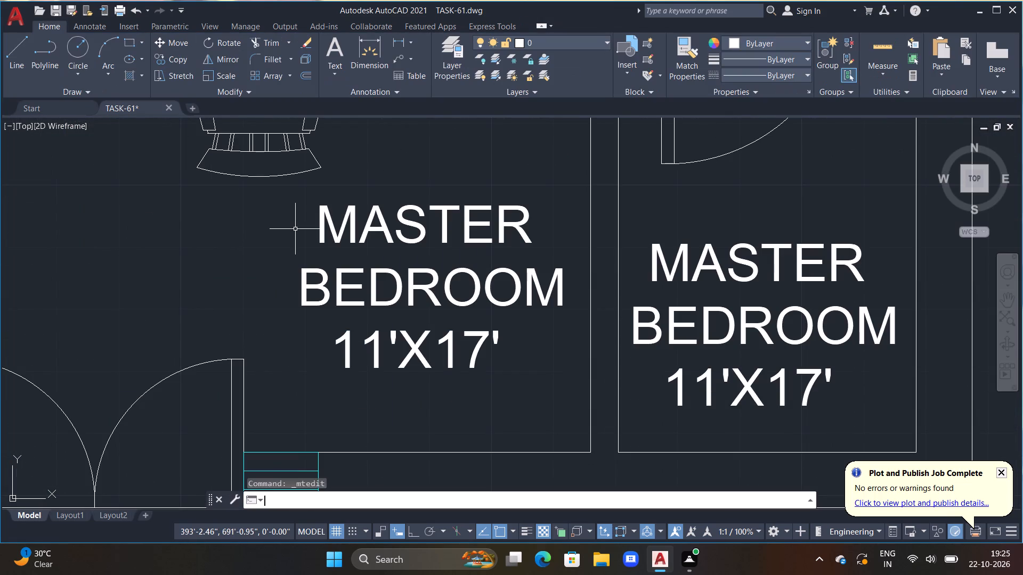
Replace the text of the label beside the double entrance door with LIVING ROOM, slightly indented.
double_click(323, 206)
left_click_drag(513, 341, 484, 339)
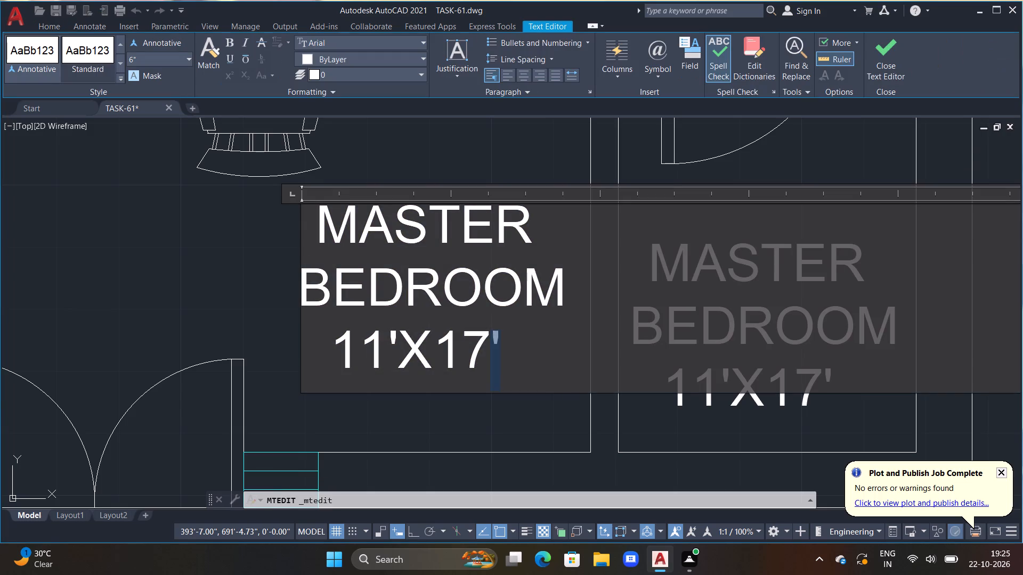
left_click_drag(484, 339, 325, 237)
key("BackSpace")
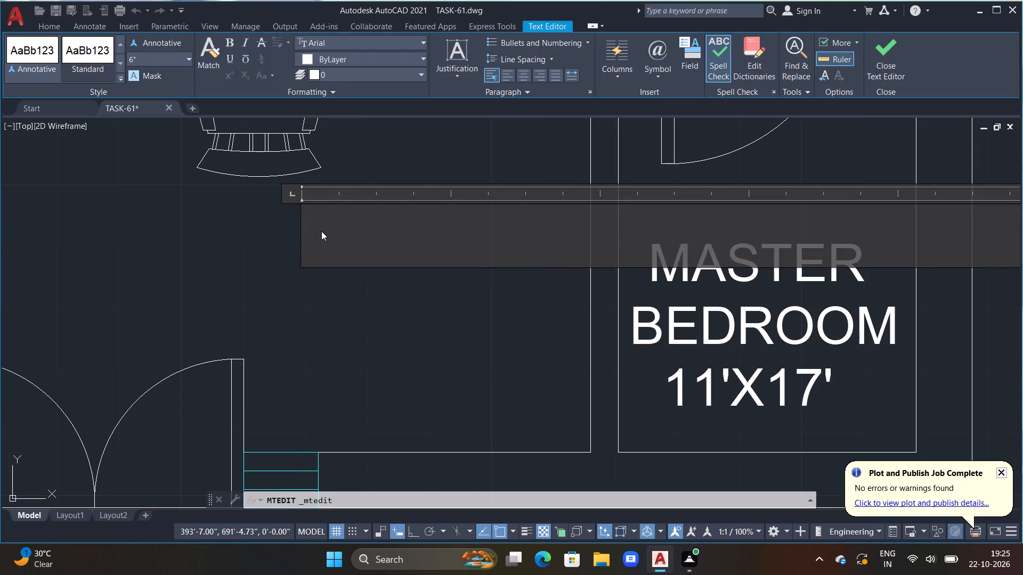
key("space")
type("LIVING ROOM")
key("Return")
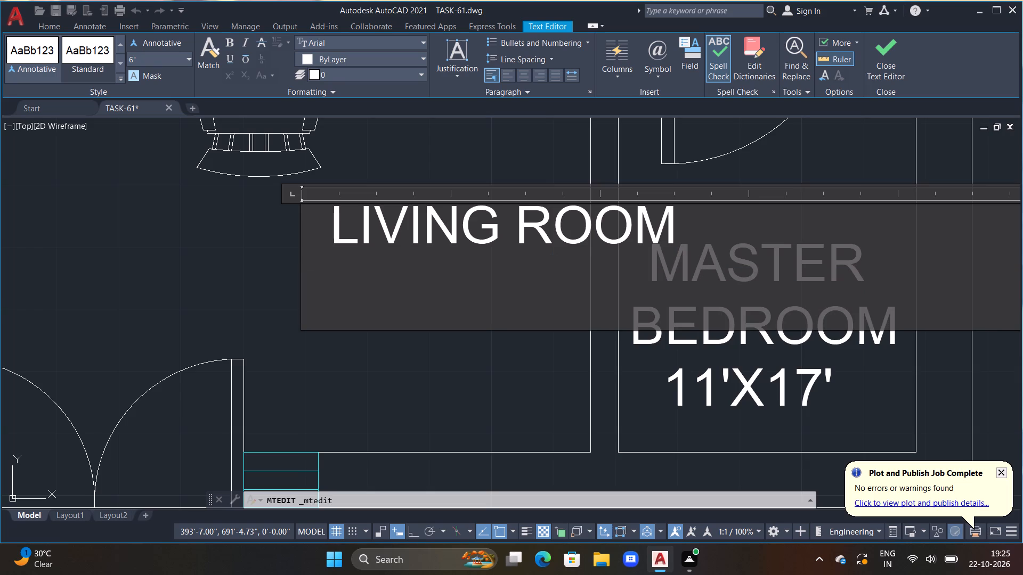
Add the size 12'3"X12'9" as a second line below LIVING ROOM, indented by three spaces.
type("12'3\"X")
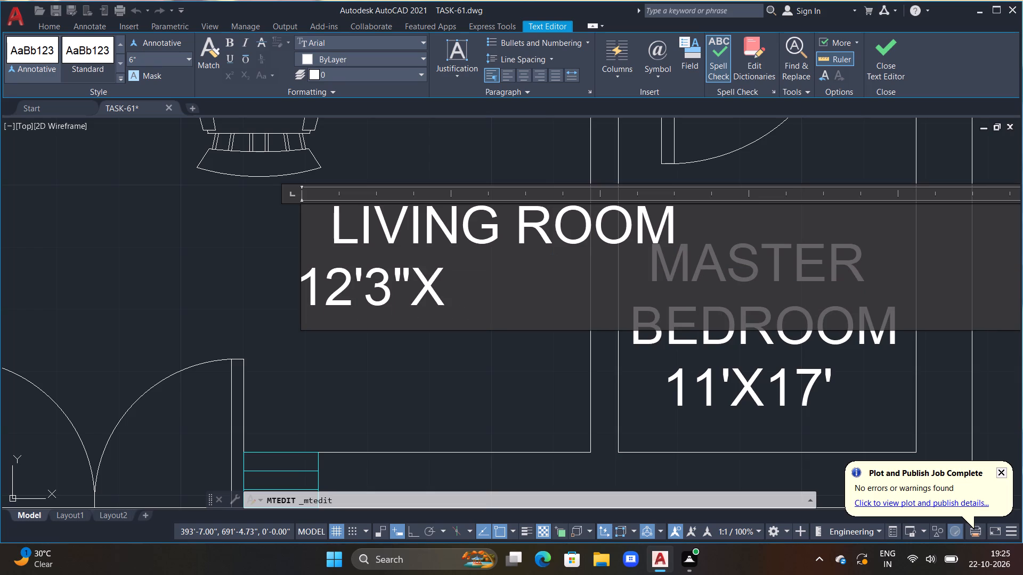
type("12'")
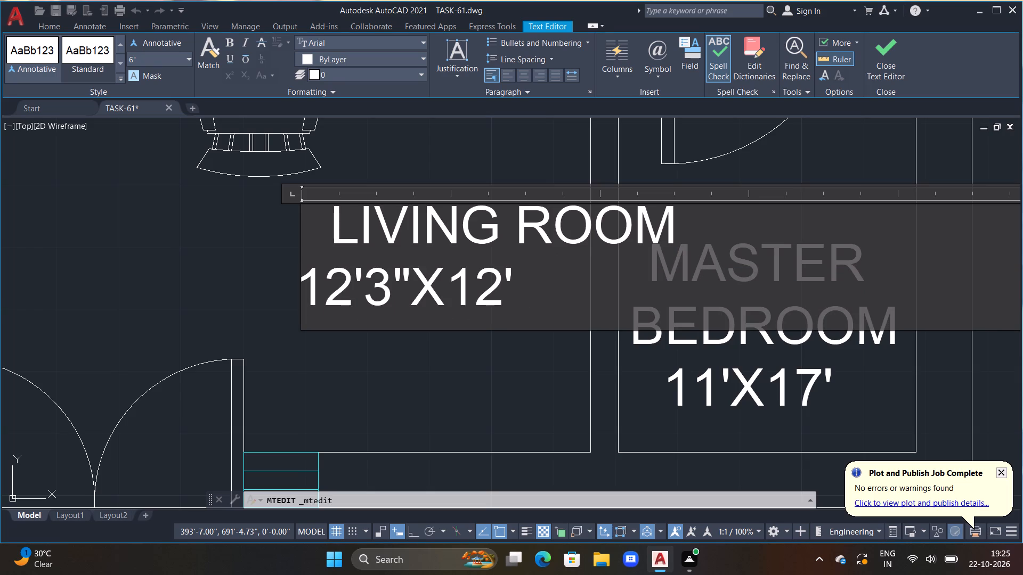
type("9\"")
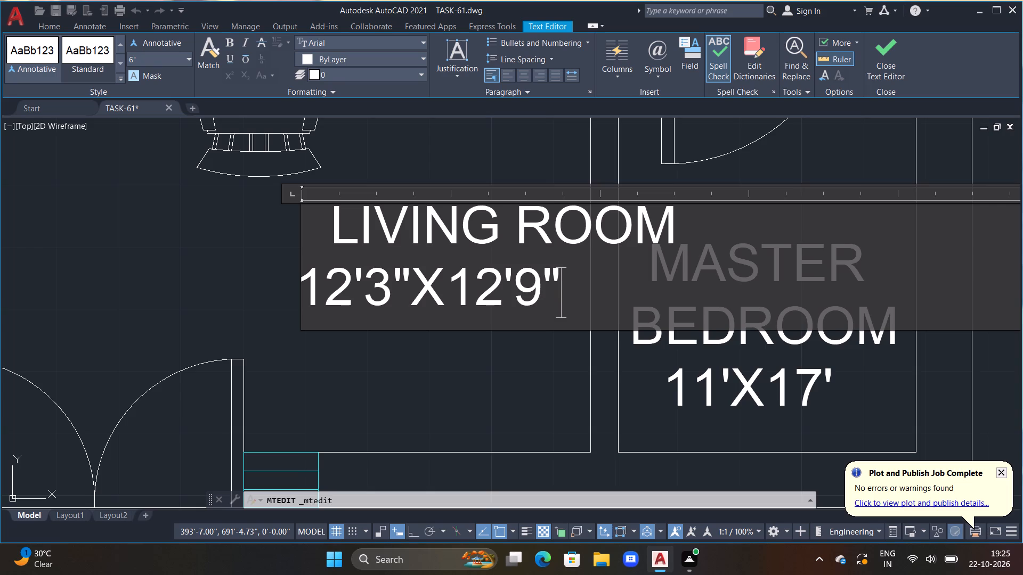
left_click(305, 280)
key("space")
key("space")
key("space")
left_click(292, 310)
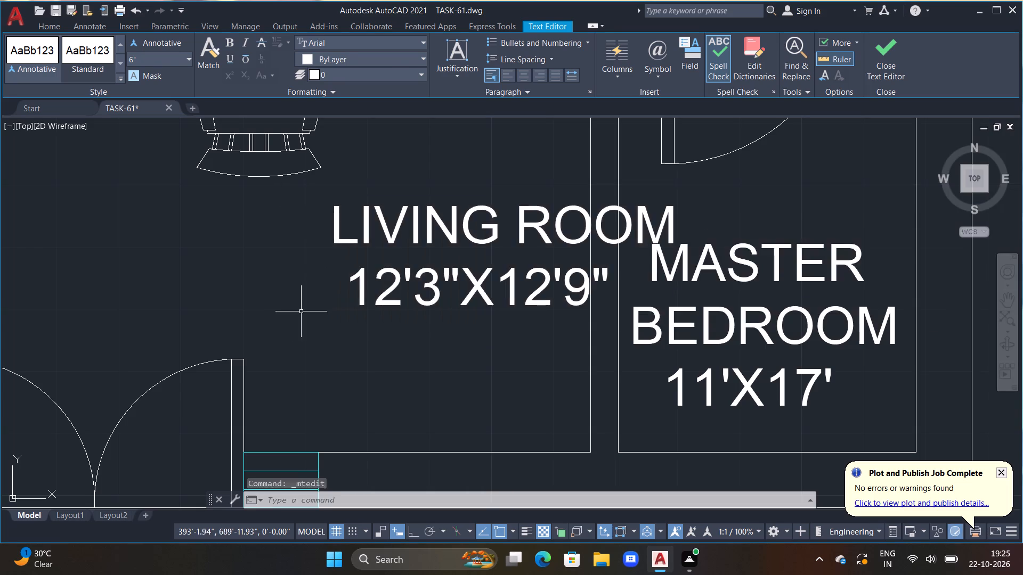
Move the LIVING ROOM label towards the double entrance door so it clears the wall of the small adjoining room.
scroll(324, 308, "down", 3)
scroll(328, 289, "up", 1)
left_click(329, 287)
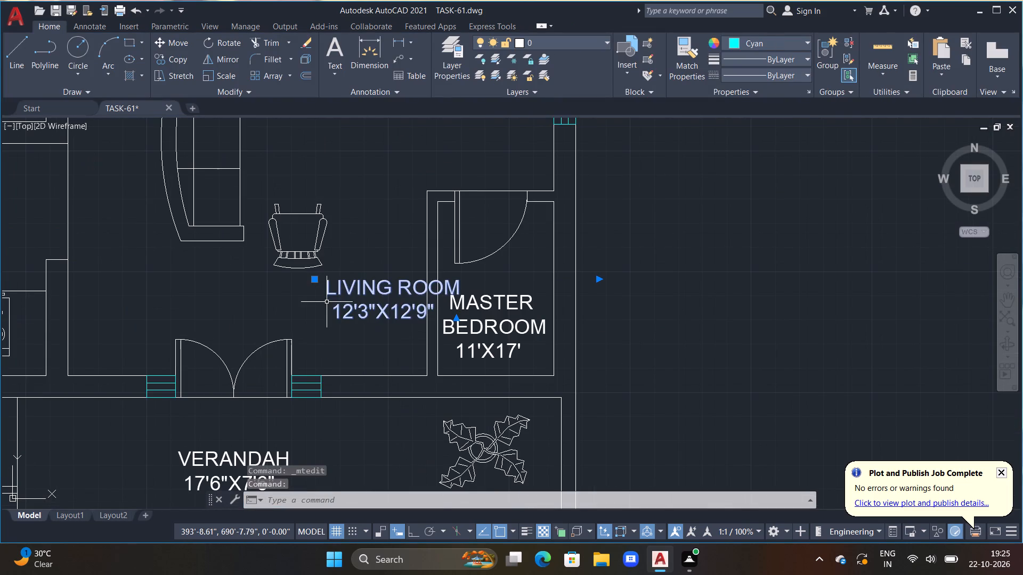
type("M")
key("space")
left_click(326, 302)
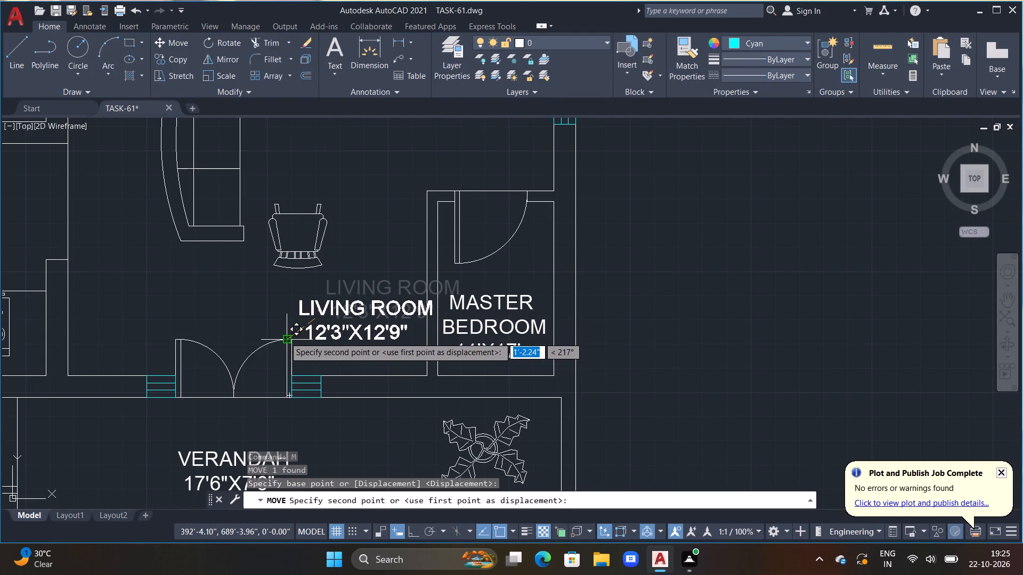
left_click(285, 337)
scroll(317, 336, "up", 2)
left_click(334, 336)
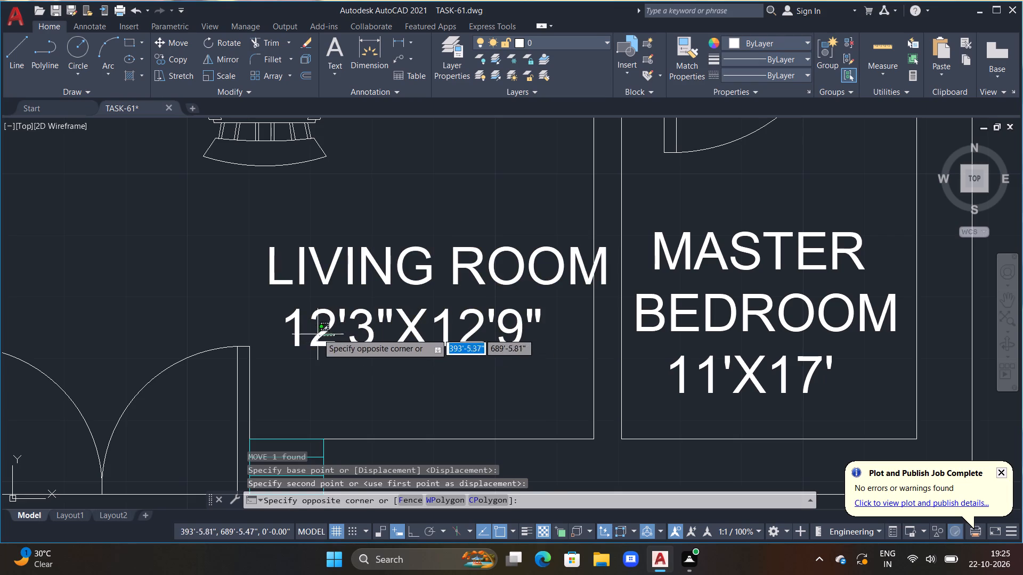
left_click(318, 333)
type("M")
key("space")
left_click(318, 343)
left_click(300, 332)
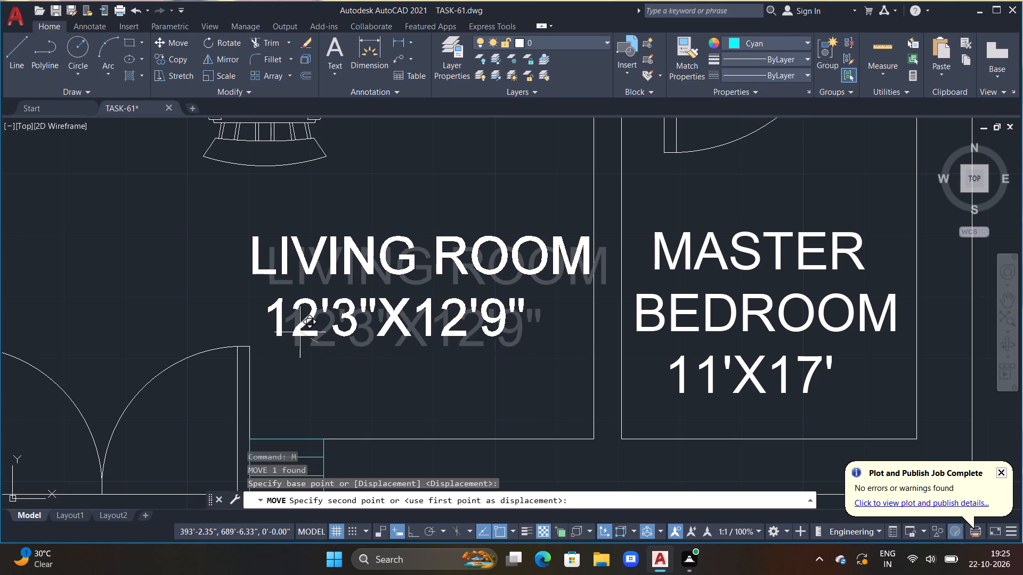
Replace the label text in the small room beside the living room with PUJA, indented by one space.
scroll(449, 355, "down", 2)
triple_click(540, 317)
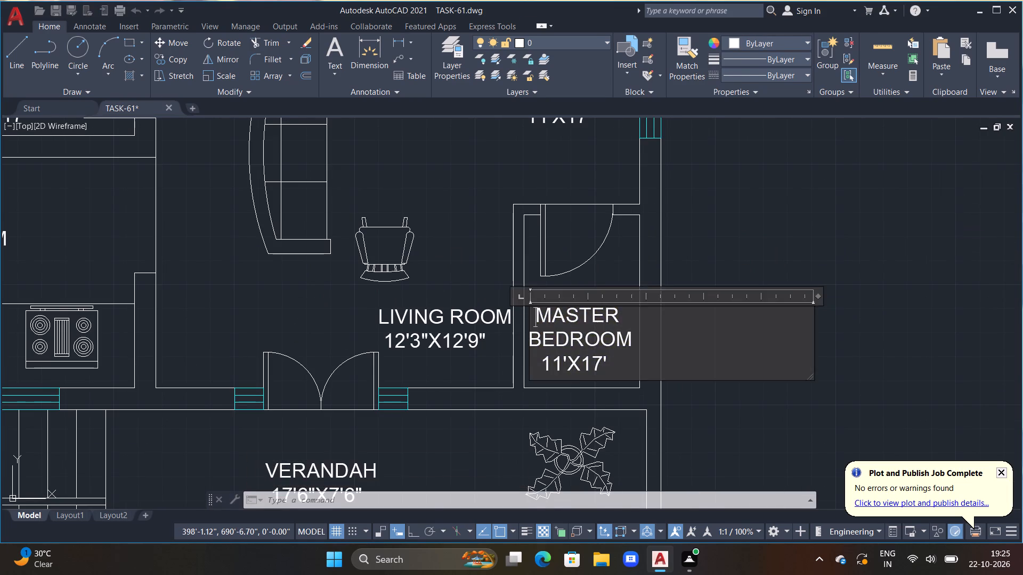
scroll(541, 318, "up", 1)
left_click_drag(657, 388, 517, 305)
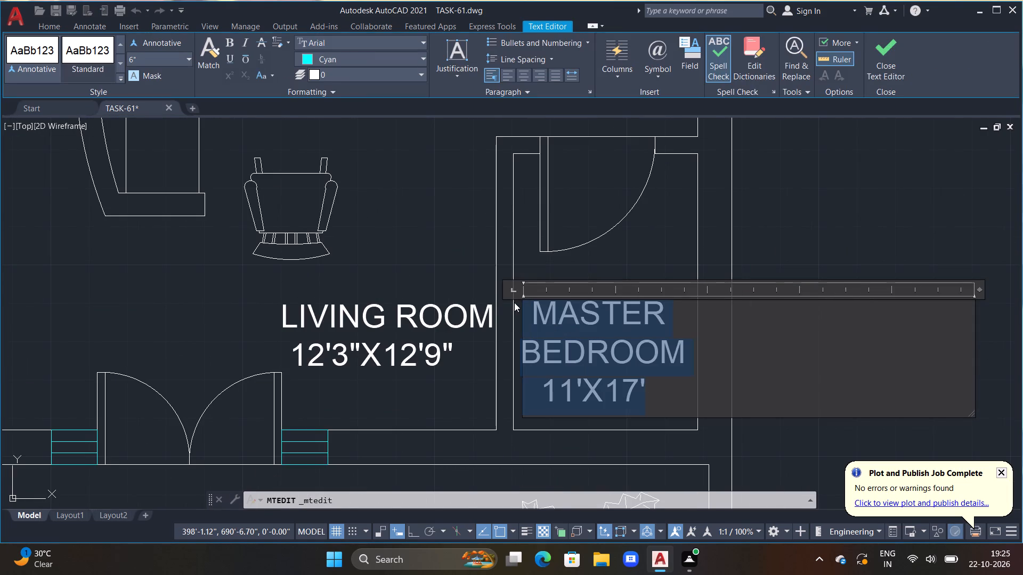
key("BackSpace")
key("space")
type("PIJA")
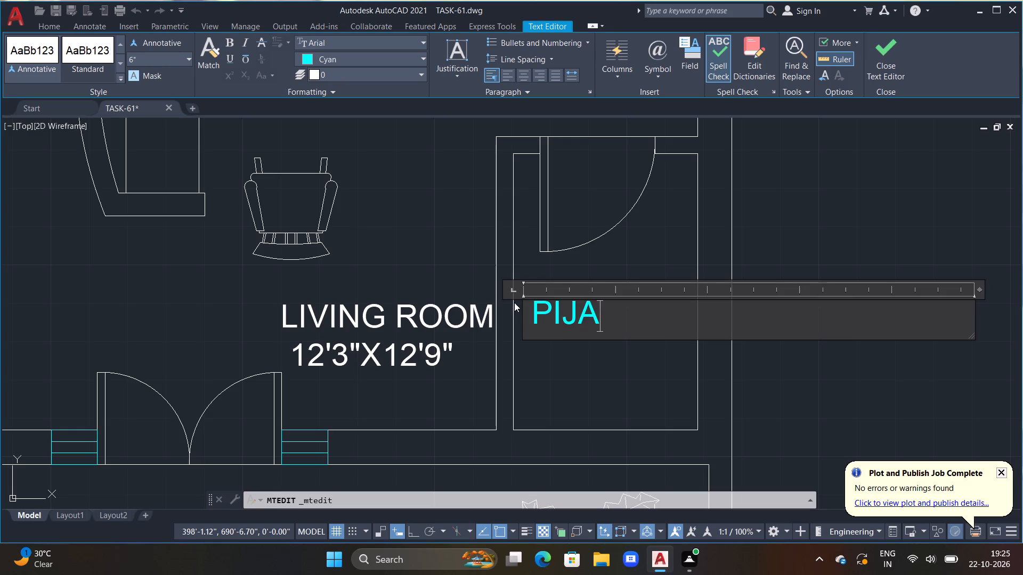
key("Return")
key("Up")
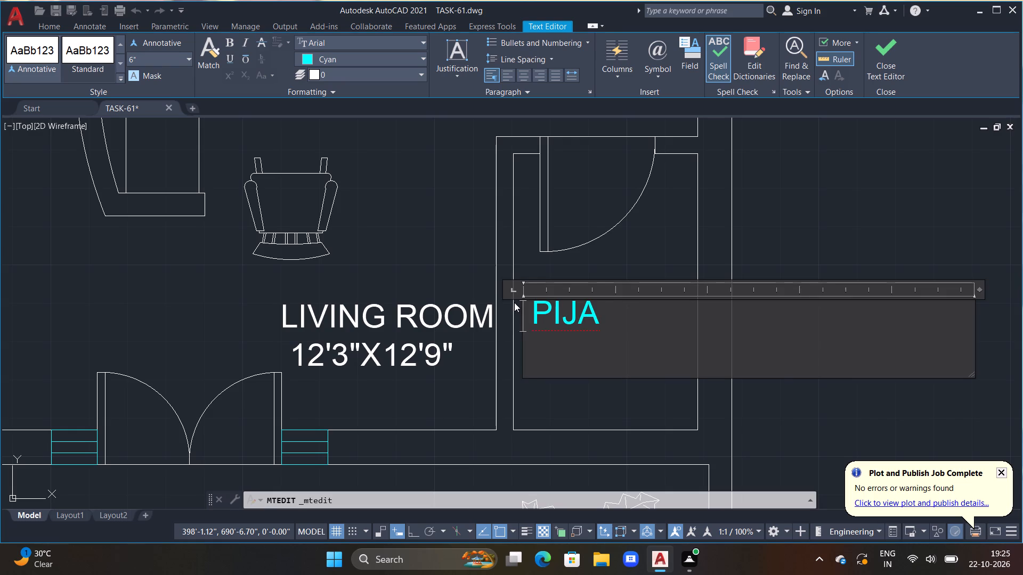
key("Right")
key("Right")
key("Right")
key("BackSpace")
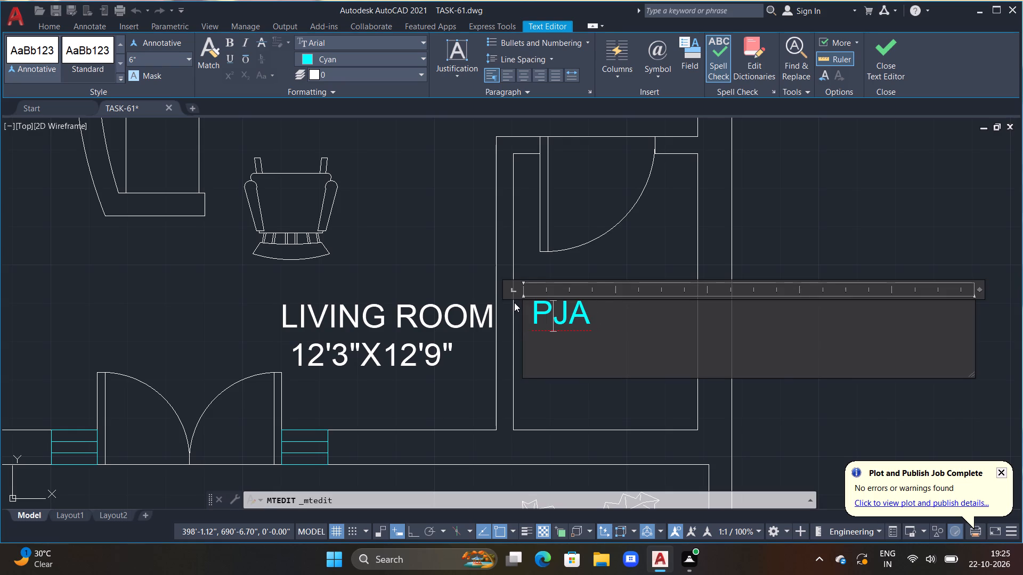
key("u")
key("Right")
key("Down")
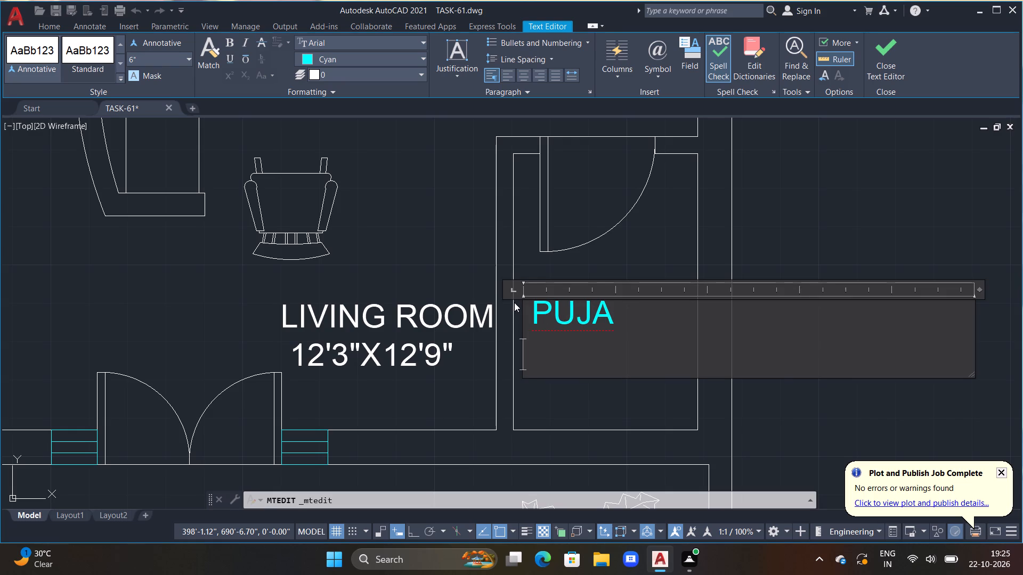
Add the size 4'X6' as a second line below PUJA, indented by one space.
key("space")
type("4'")
key("x")
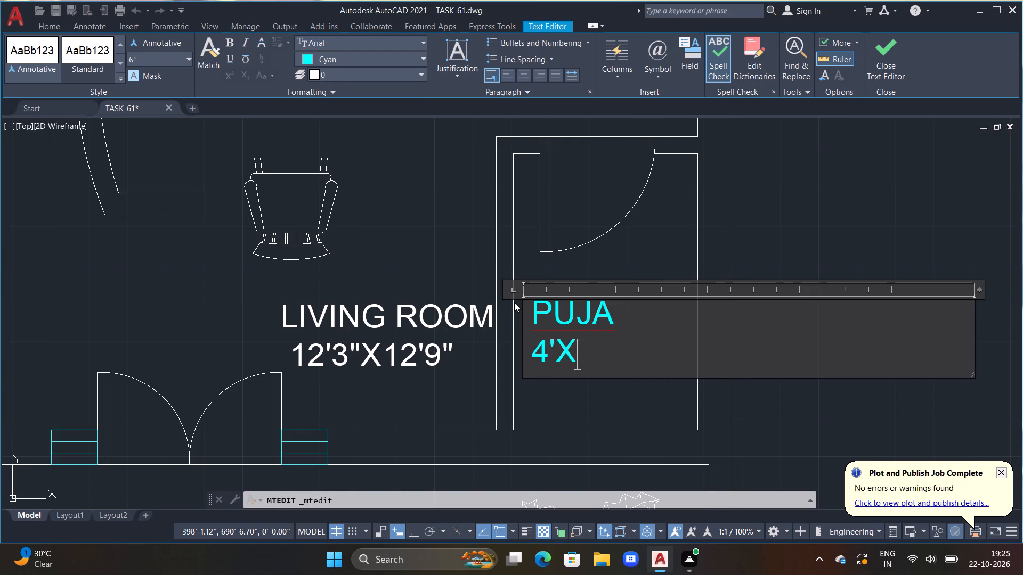
type("6'")
left_click(439, 266)
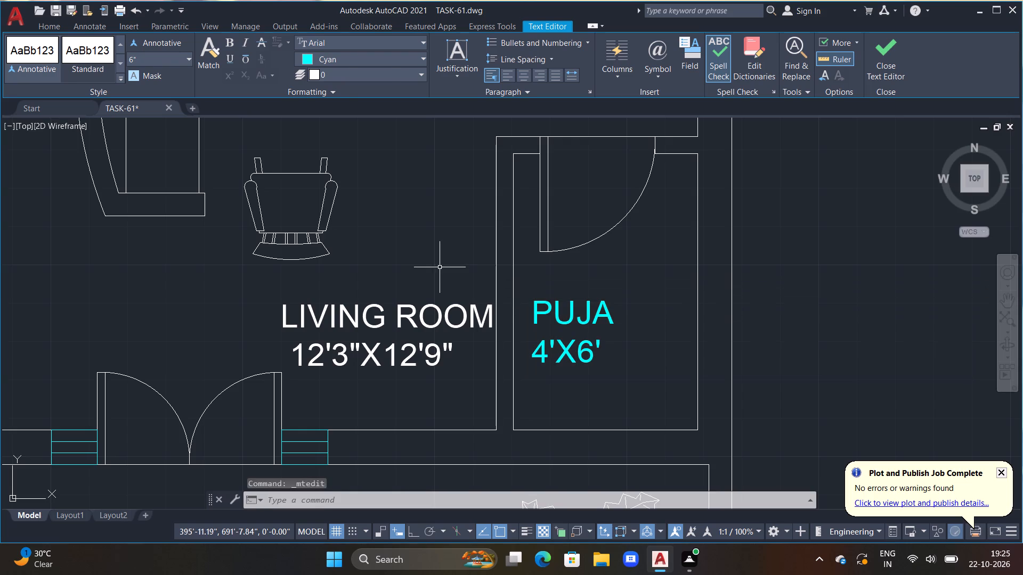
Set the PUJA label's colour to ByLayer.
left_click(547, 306)
left_click(756, 45)
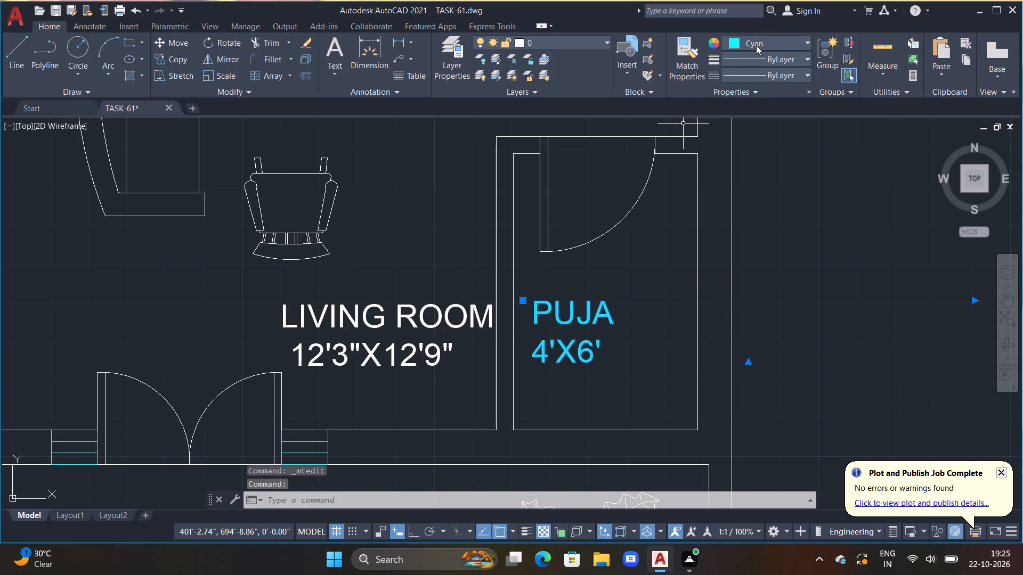
left_click(736, 63)
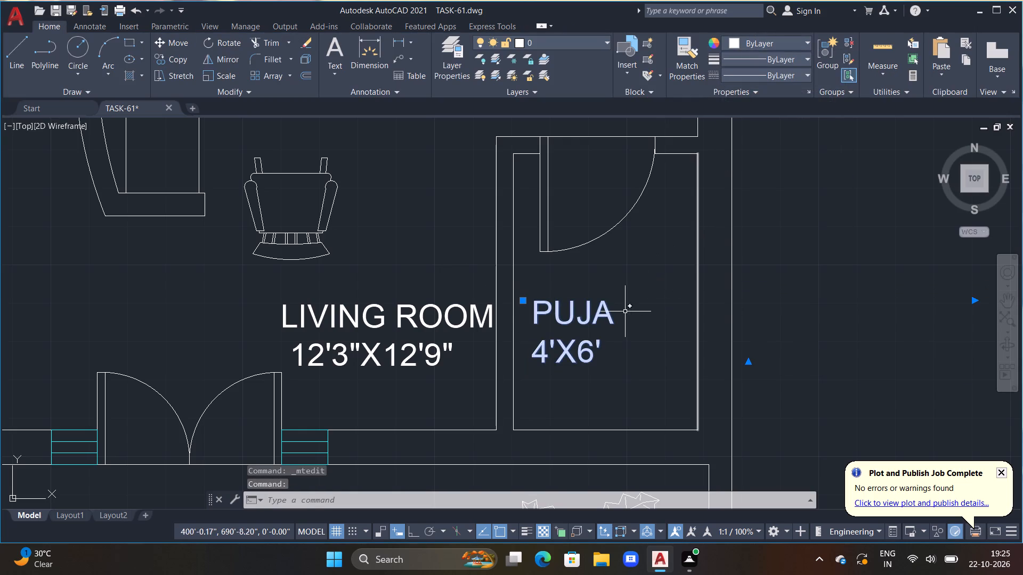
key("Escape")
Move the PUJA label about 6" away from the living room wall, towards the middle of its room.
left_click(587, 309)
type("M")
key("space")
left_click_drag(590, 324, 597, 325)
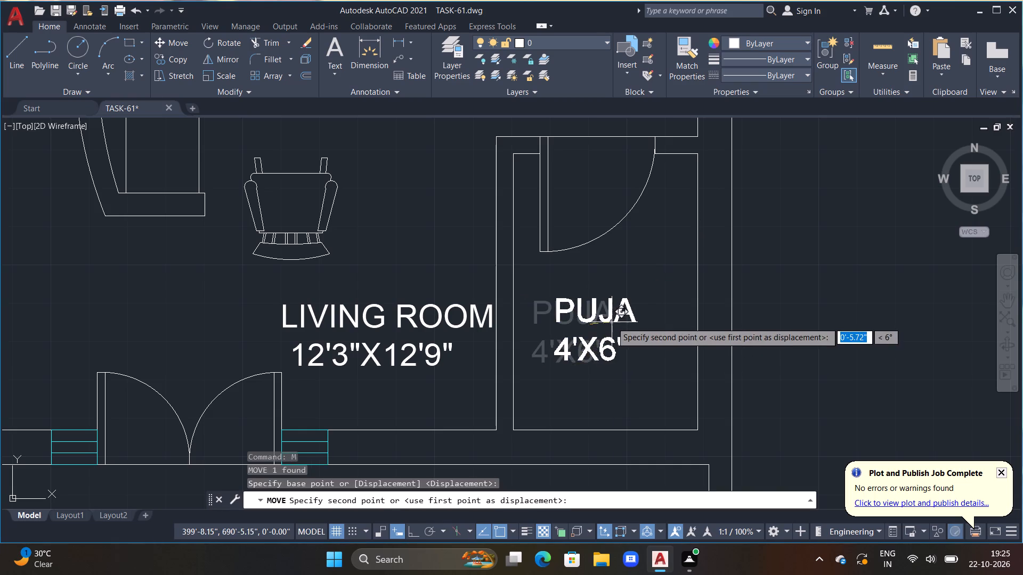
left_click(613, 321)
Replace the text of the label above the puja room, beside the window, with FOYER, indented by one space.
scroll(615, 324, "down", 2)
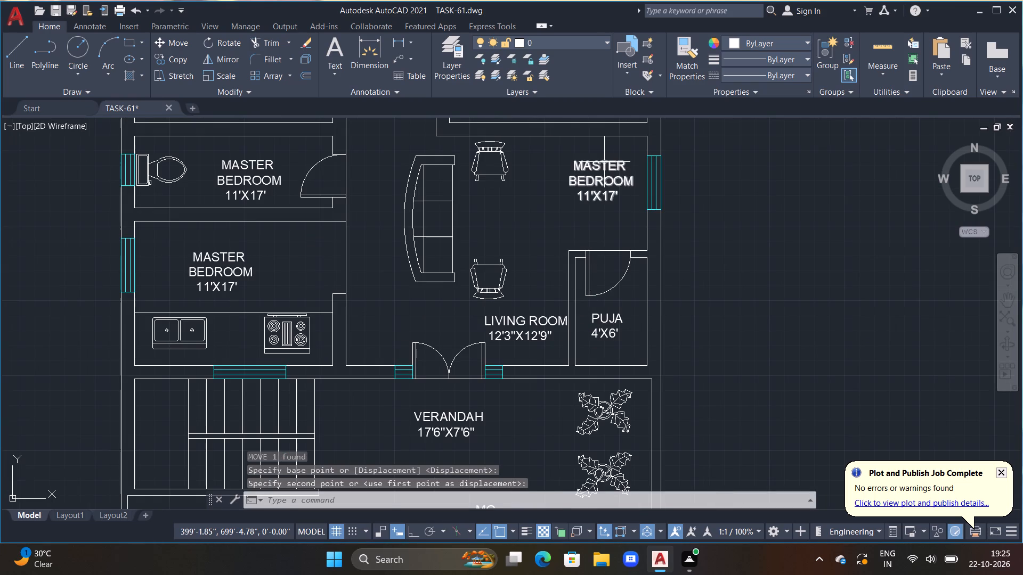
middle_click_drag(604, 162, 587, 228)
double_click(582, 233)
scroll(585, 234, "up", 2)
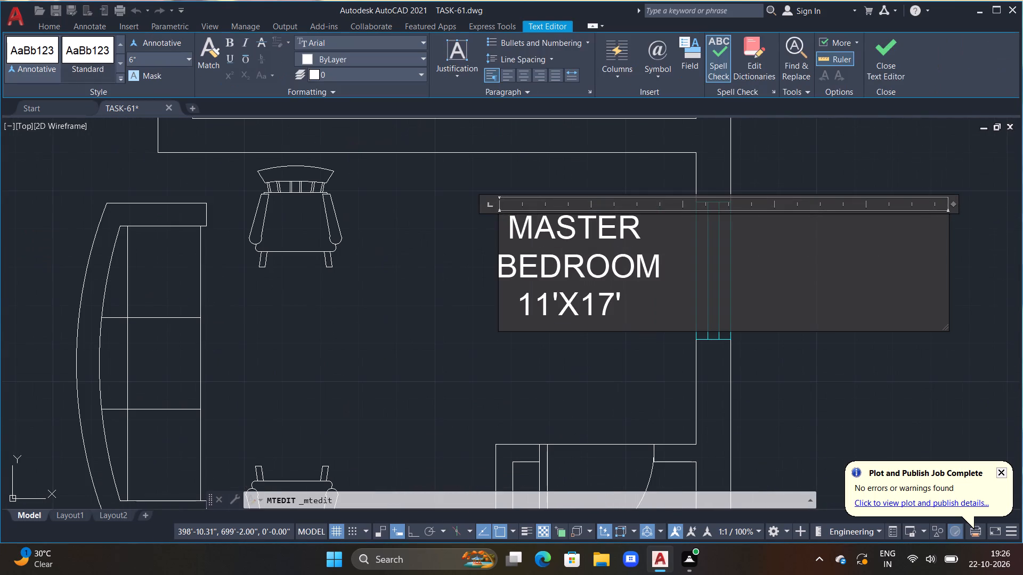
left_click_drag(642, 310, 503, 226)
key("BackSpace")
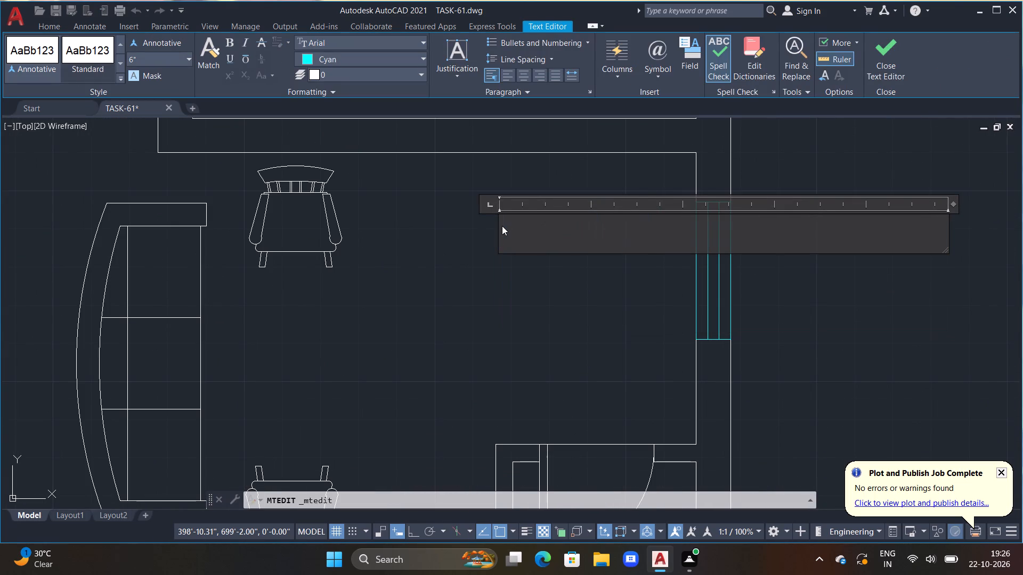
key("space")
type("FO")
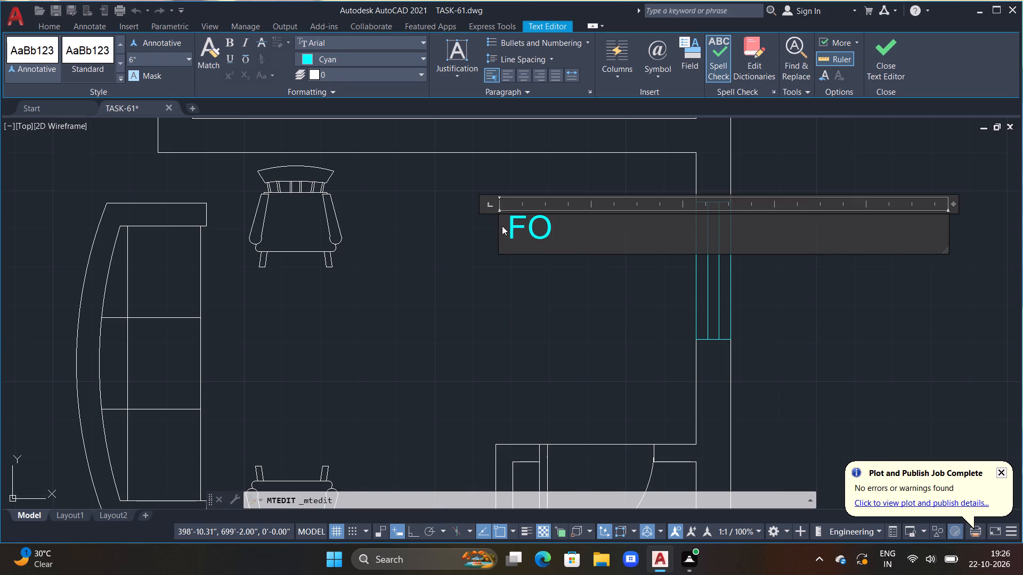
type("YER")
key("Return")
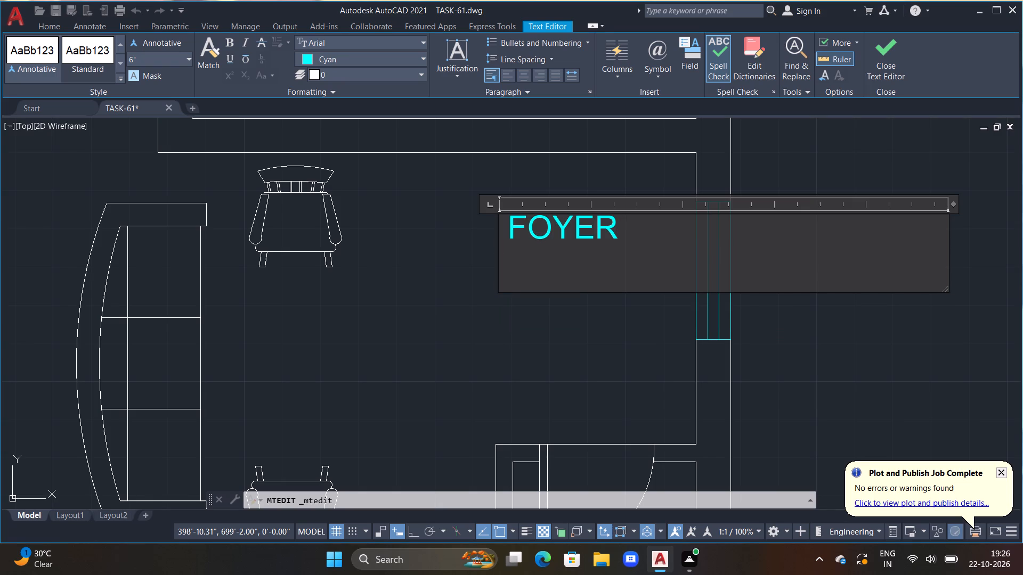
Add the size 4'6"X6'3" as a second line below FOYER.
type("4'6\"X")
type("6'3\"")
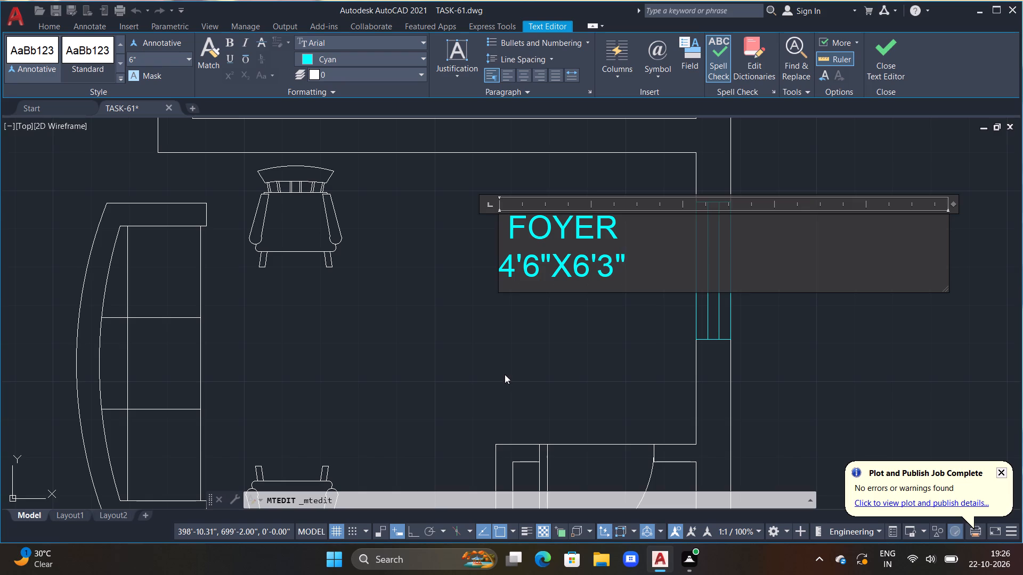
left_click(505, 374)
Set the FOYER label's colour to ByLayer.
left_click(526, 262)
left_click(767, 36)
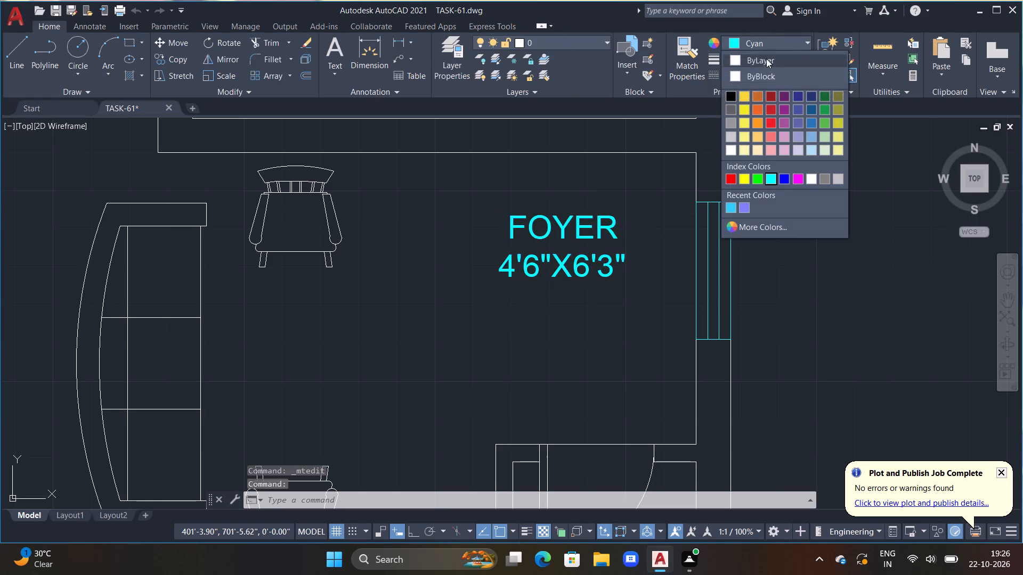
left_click(743, 63)
scroll(686, 161, "down", 3)
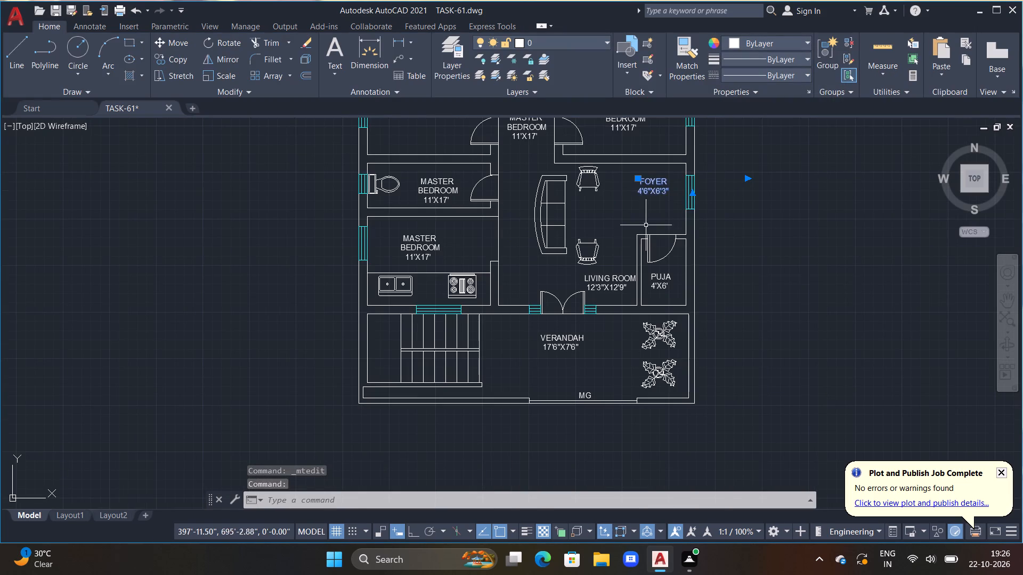
key("Escape")
scroll(613, 285, "up", 1)
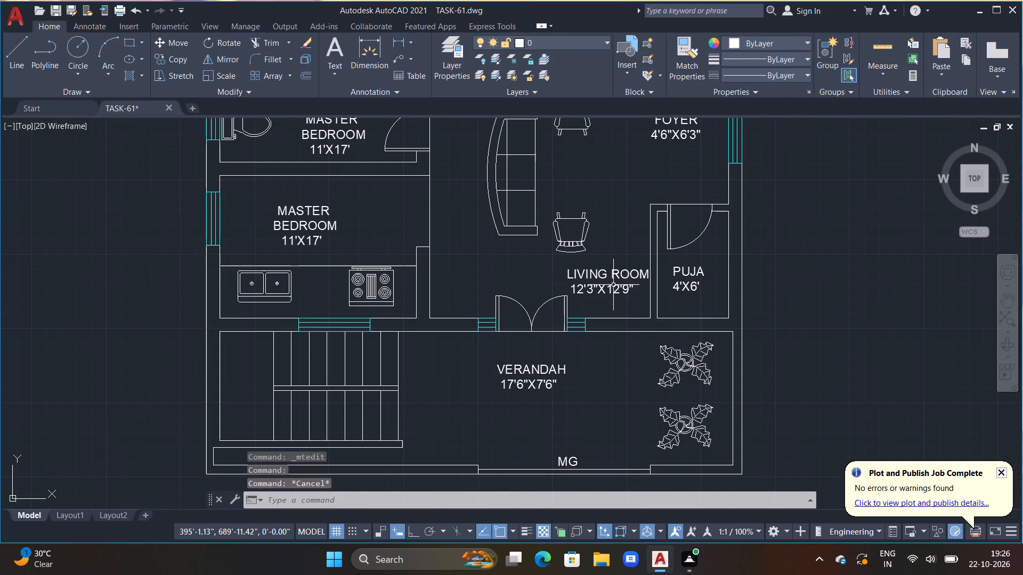
Replace the text of the MASTER BEDROOM label above the sink and stove with KITCHEN.
scroll(619, 261, "down", 2)
scroll(635, 212, "up", 1)
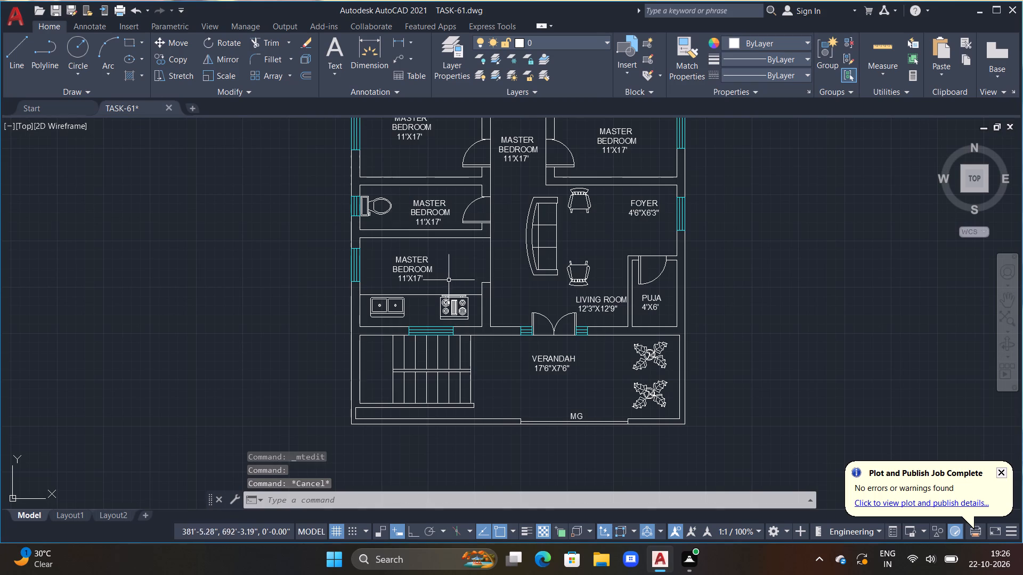
middle_click_drag(434, 280, 508, 267)
scroll(487, 257, "up", 2)
double_click(483, 256)
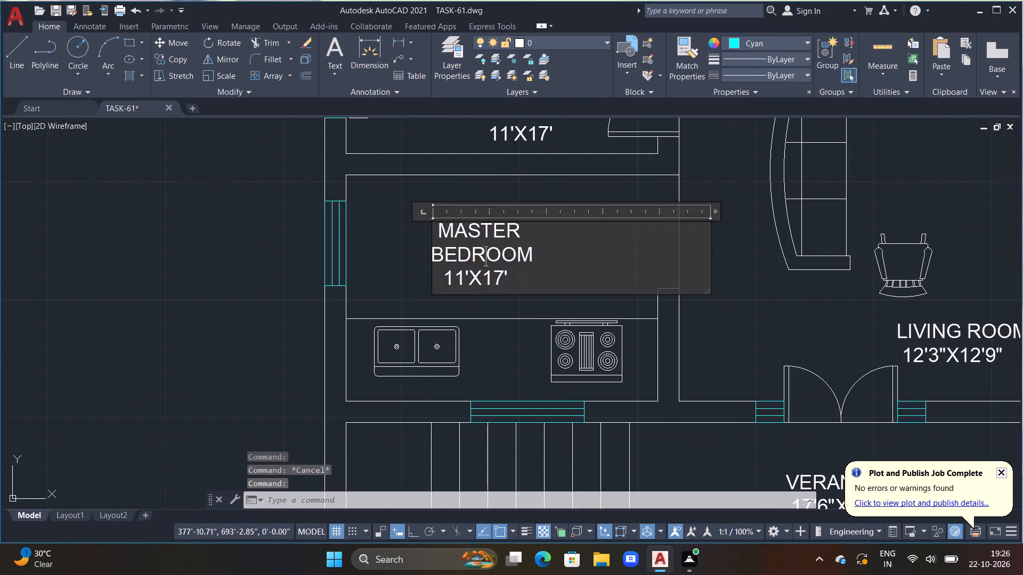
scroll(499, 261, "up", 3)
left_click_drag(540, 306, 234, 149)
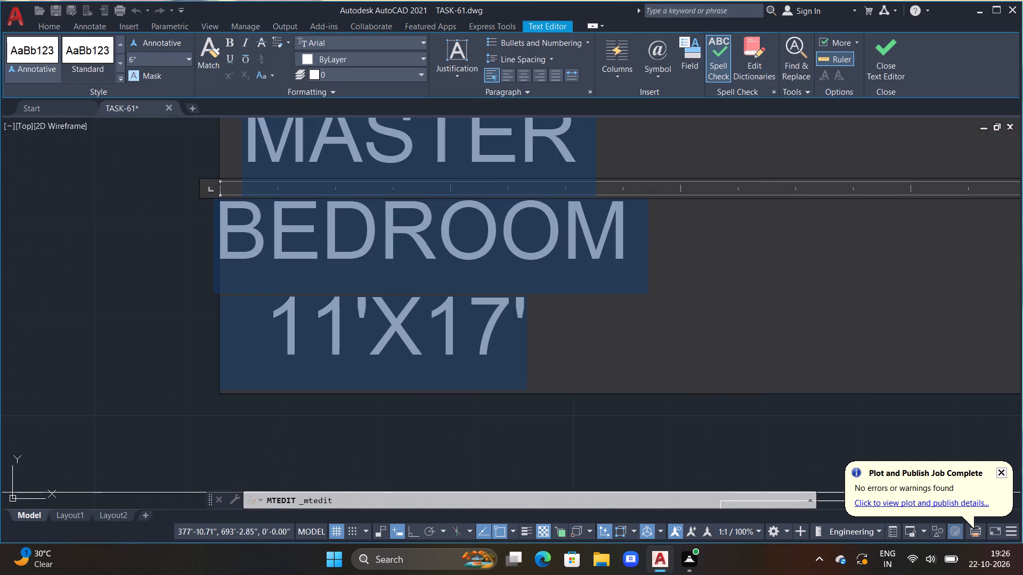
key("BackSpace")
key("l")
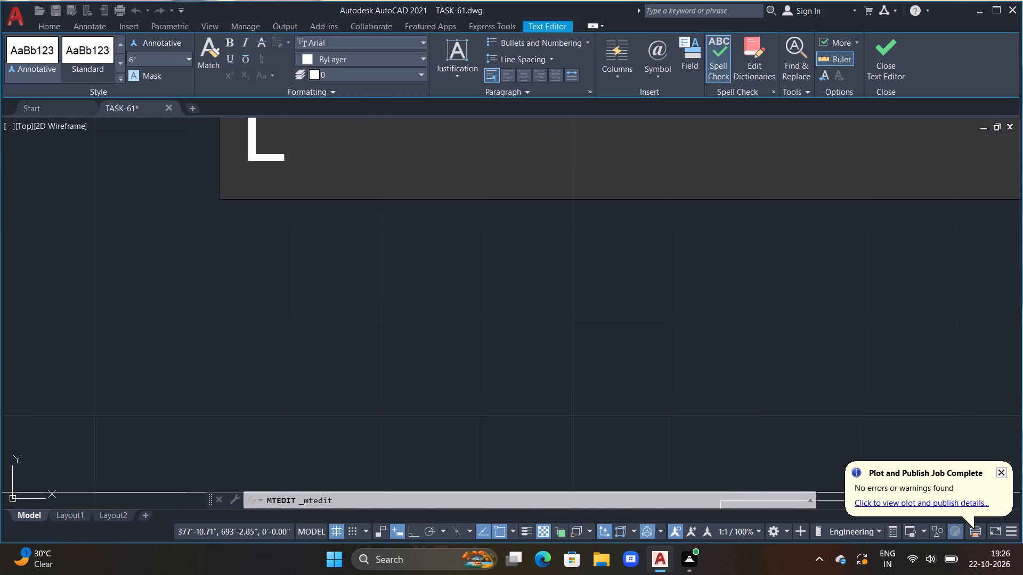
key("BackSpace")
type("KITCHEN")
Add the size 11'X8' as a second line below KITCHEN, indented by two spaces.
key("Return")
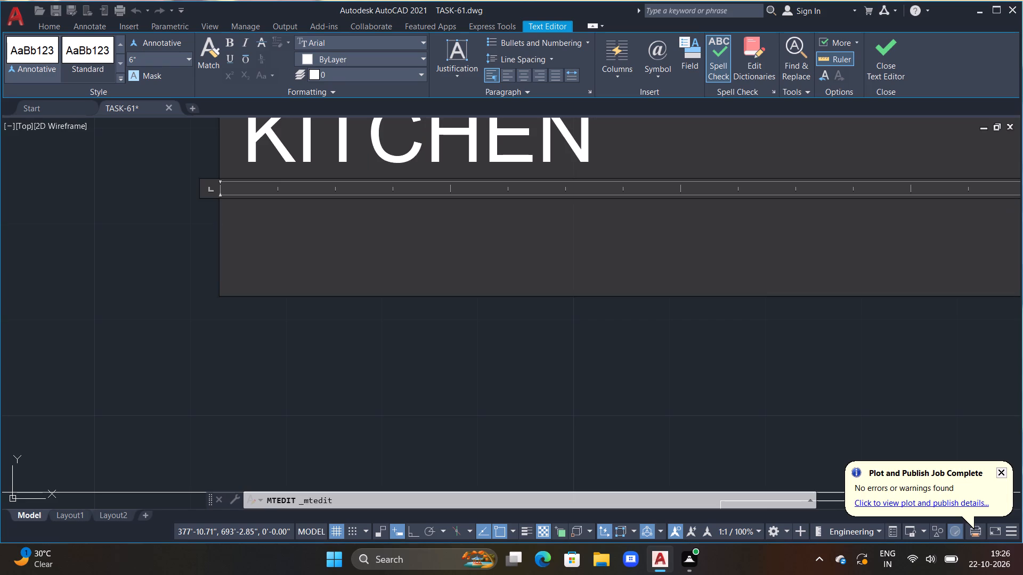
key("space")
key("space")
type("11'X")
type("8'")
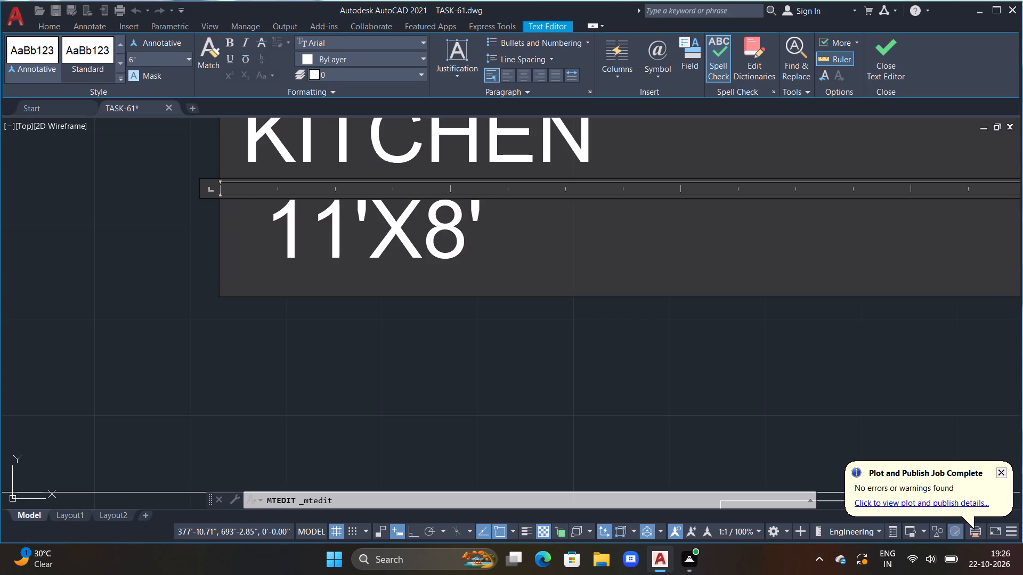
left_click(156, 237)
Replace the text of the MASTER BEDROOM label in the toilet room above the kitchen with C.TOILET.
scroll(161, 245, "down", 4)
middle_click_drag(258, 233, 389, 366)
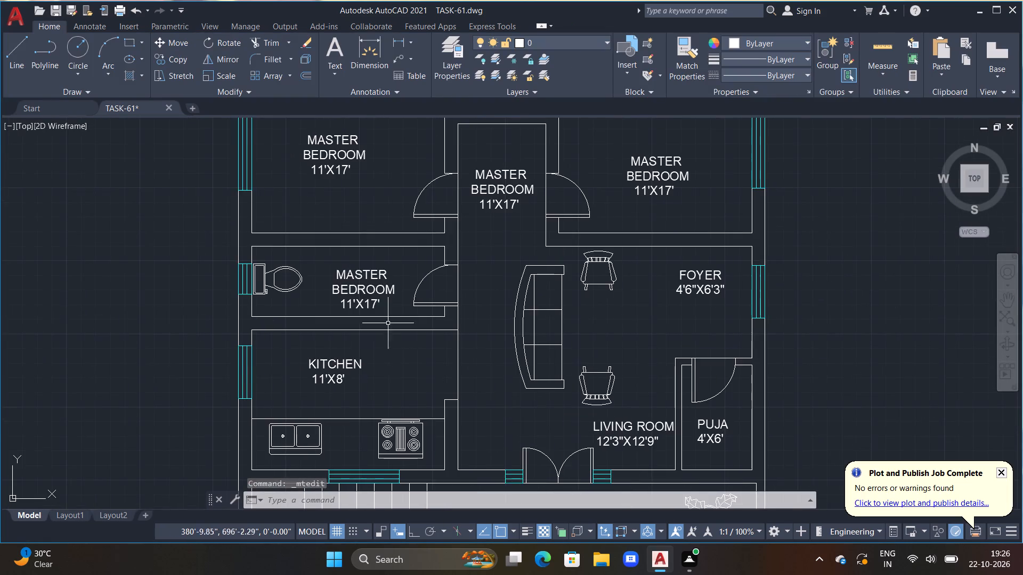
scroll(383, 287, "up", 1)
double_click(370, 272)
scroll(370, 272, "up", 3)
middle_click_drag(427, 342, 478, 248)
left_click_drag(476, 336, 182, 160)
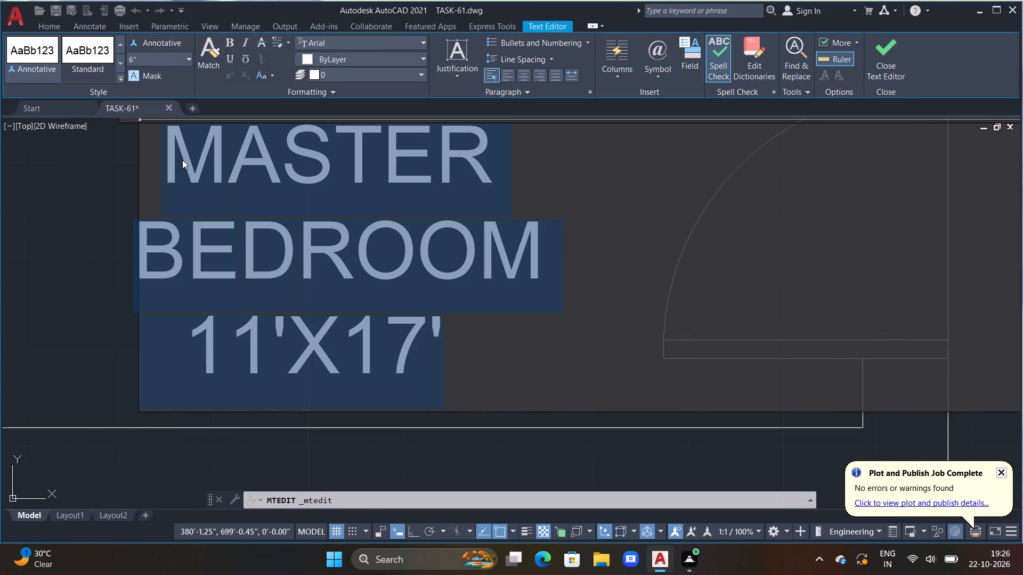
key("BackSpace")
type("C.")
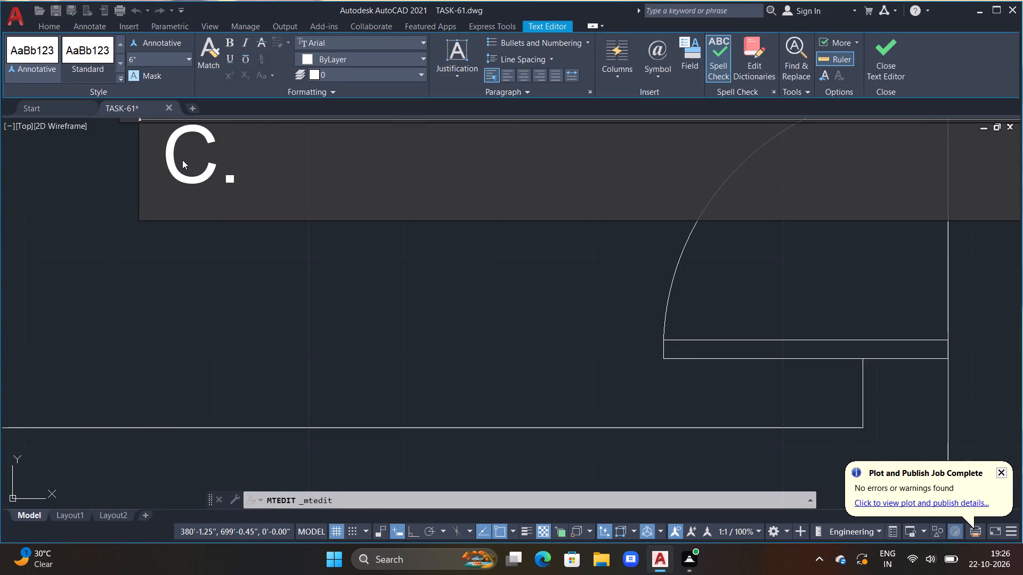
key("space")
key("BackSpace")
type("TOILET")
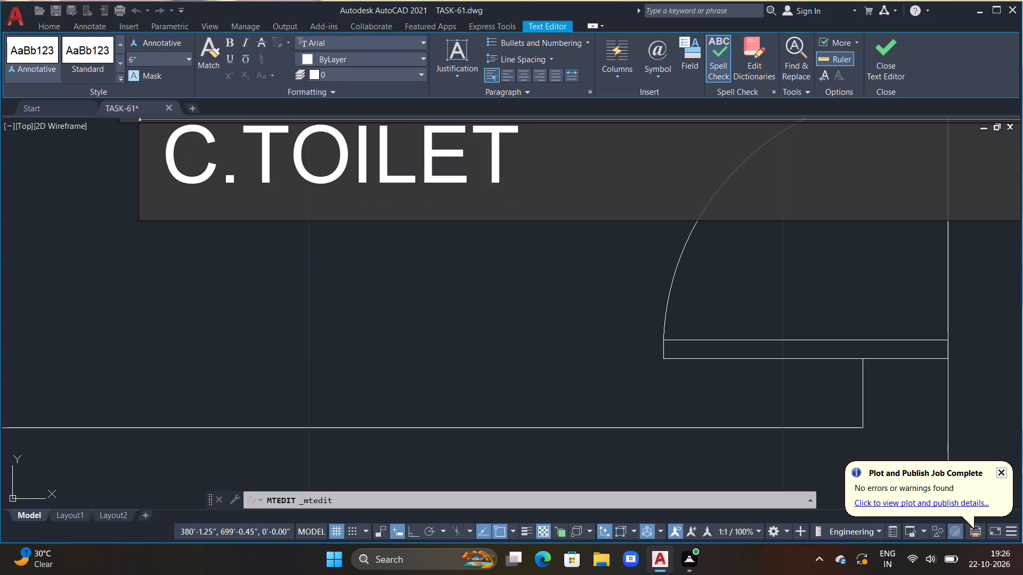
Add the size 11'X4' as a second line below C.TOILET, indented by four spaces to centre it under the name.
key("Return")
key("space")
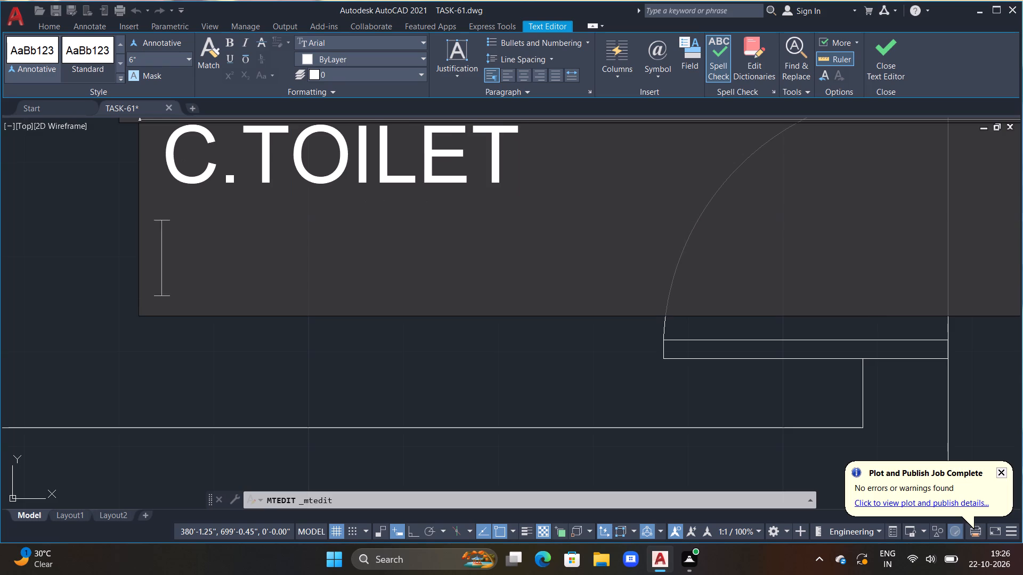
type("11'X")
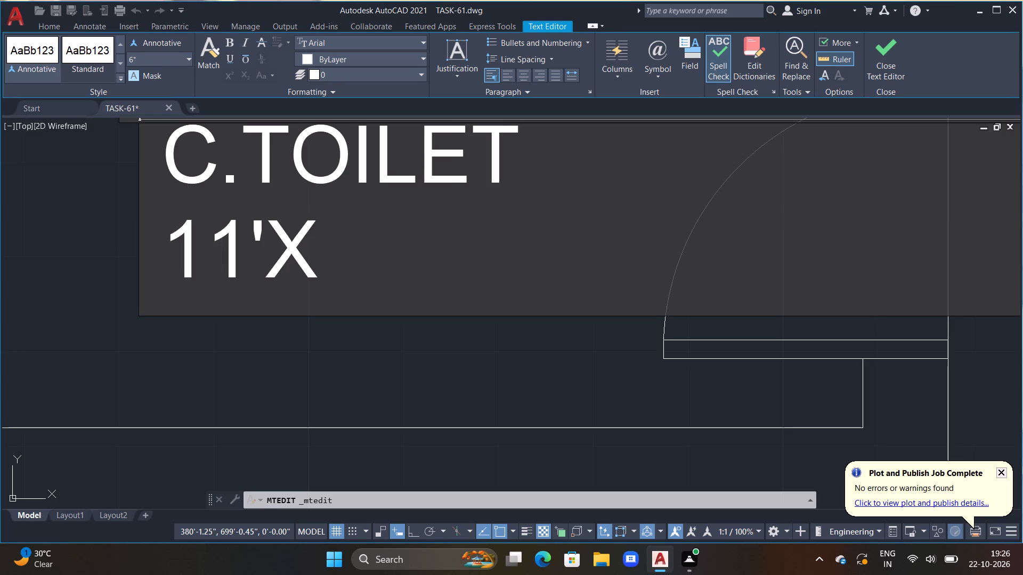
type("4'")
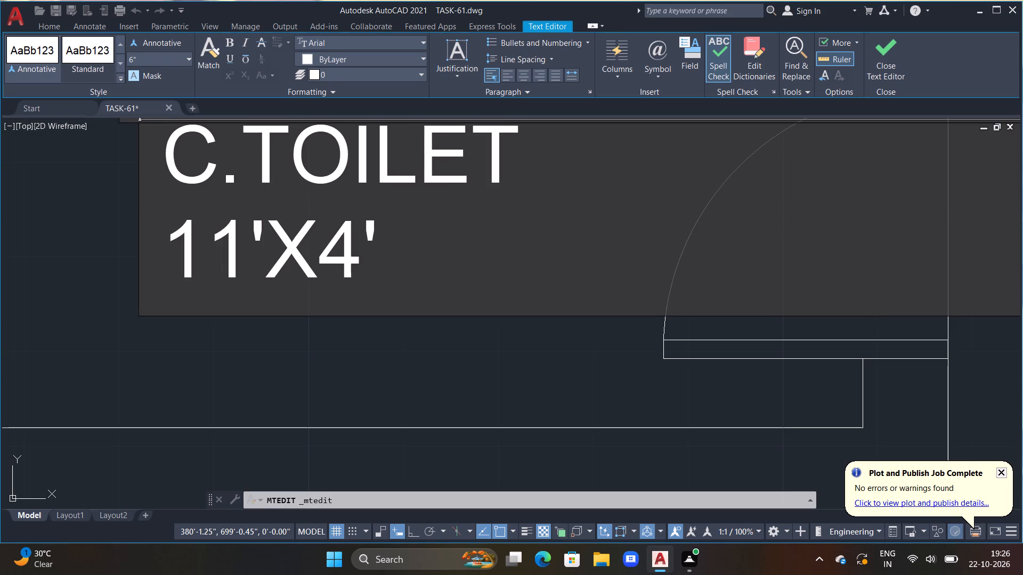
left_click(169, 218)
left_click(169, 235)
key("space")
key("space")
key("space")
double_click(83, 270)
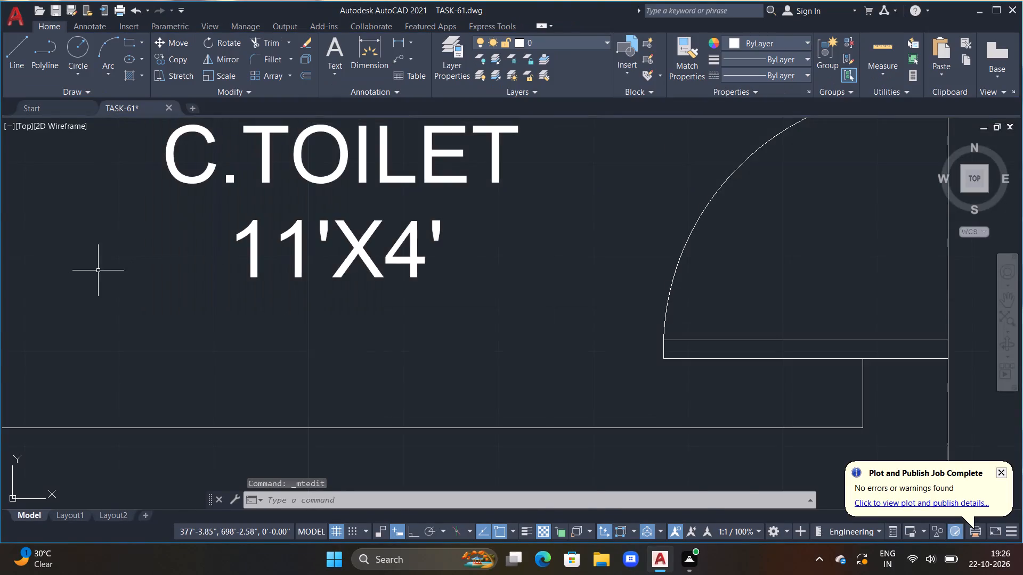
Replace the text of the MASTER BEDROOM label in the corridor between the two bedroom doors with PASSAGE, indented by one more space.
scroll(98, 270, "down", 3)
middle_click_drag(222, 282, 246, 354)
scroll(237, 346, "down", 2)
scroll(220, 260, "up", 1)
middle_click_drag(220, 260, 294, 258)
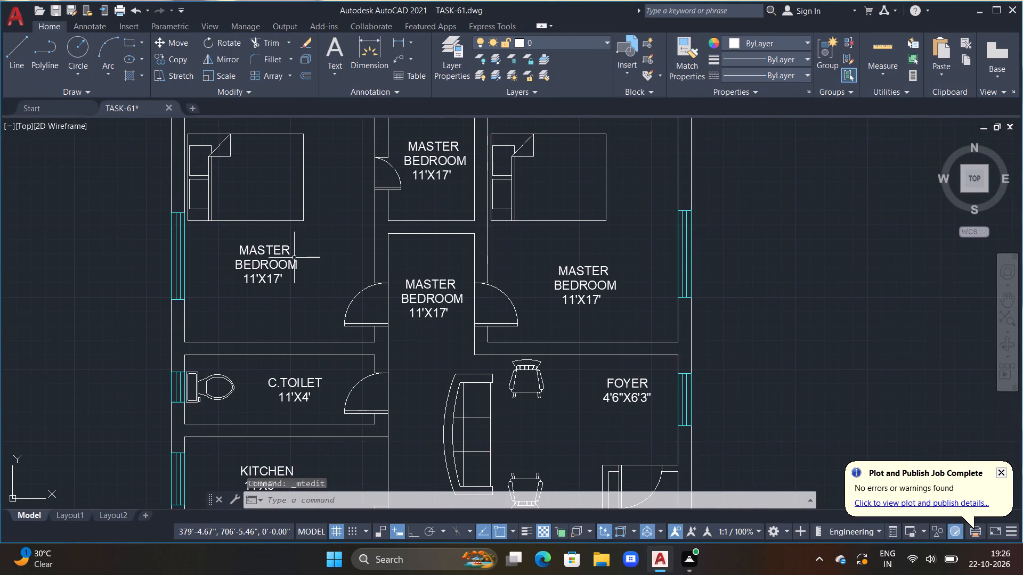
scroll(355, 278, "up", 1)
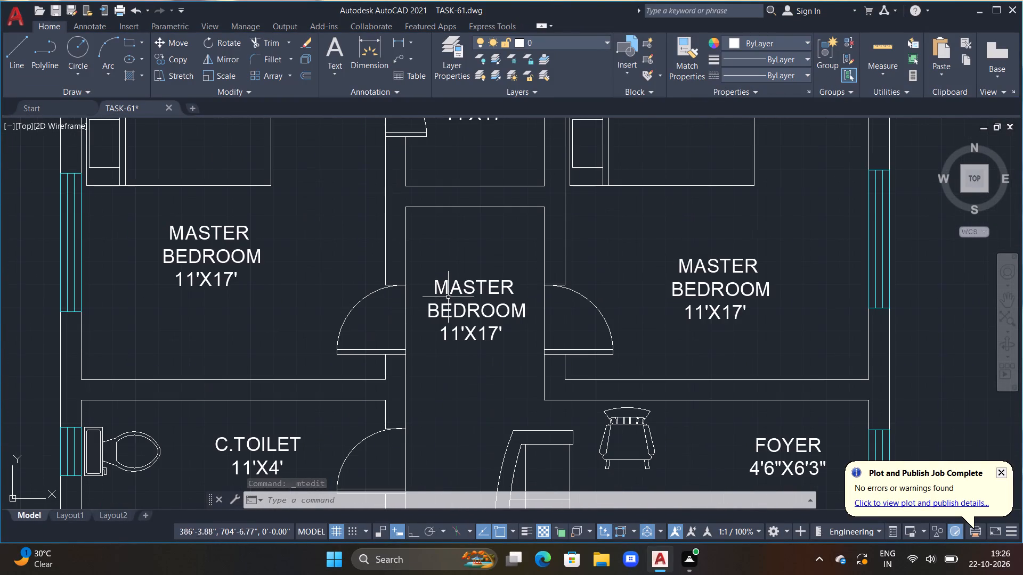
double_click(449, 287)
scroll(477, 299, "up", 1)
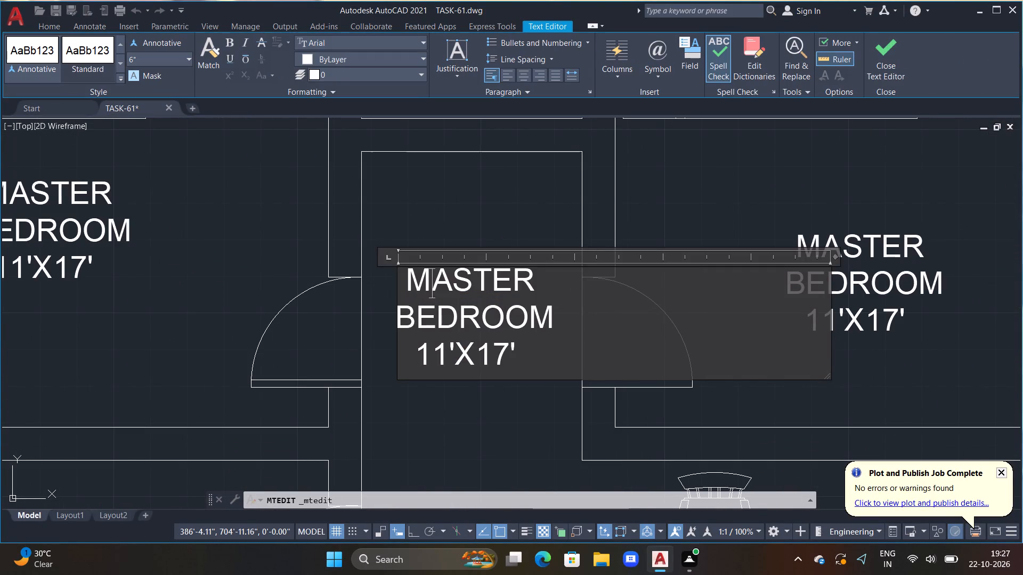
left_click_drag(529, 357, 405, 269)
key("BackSpace")
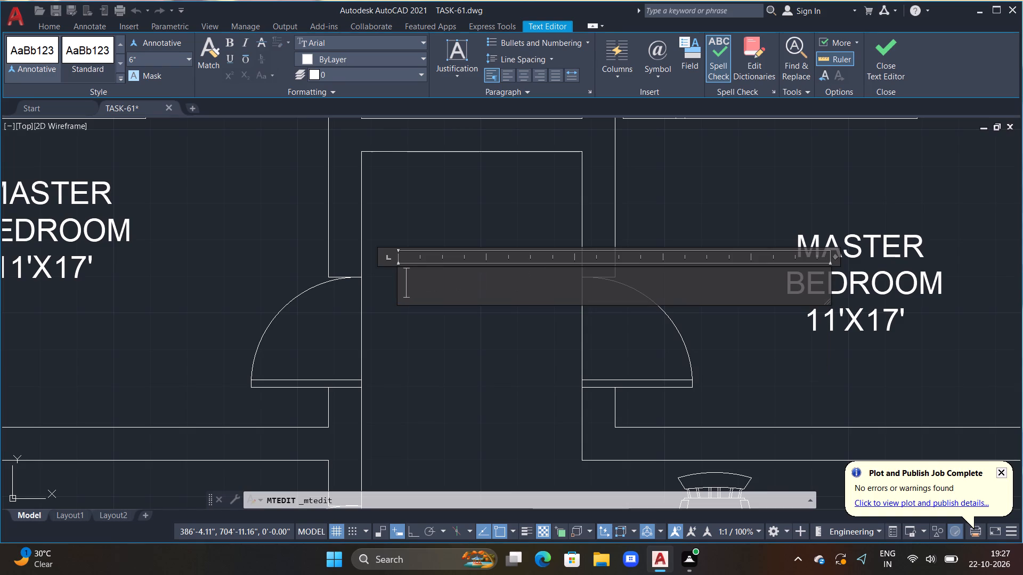
key("space")
type("PASSAGE")
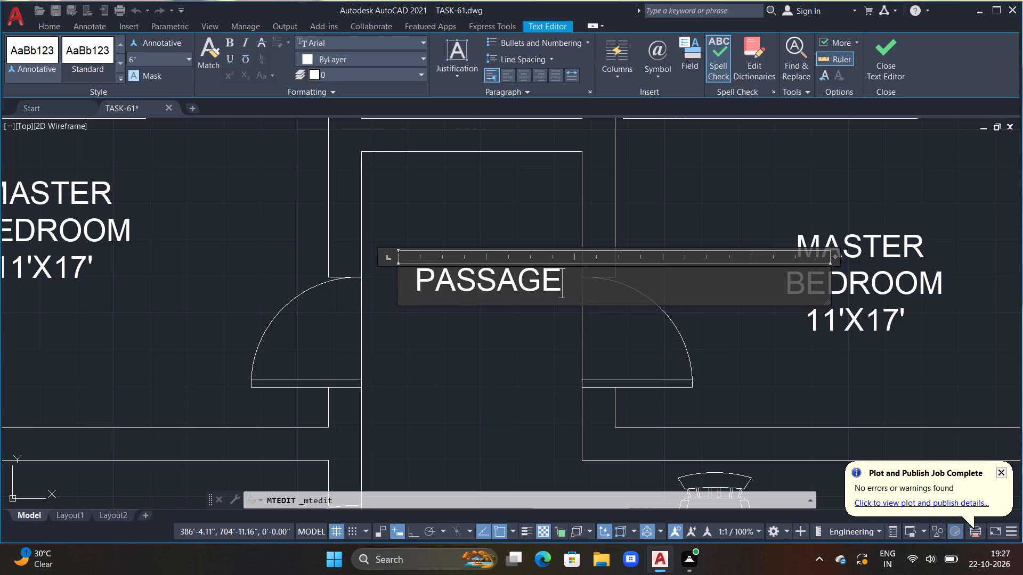
Add the size 5'X7' as a second line below PASSAGE, indented by five spaces.
key("Return")
key("space")
key("space")
key("space")
key("space")
key("space")
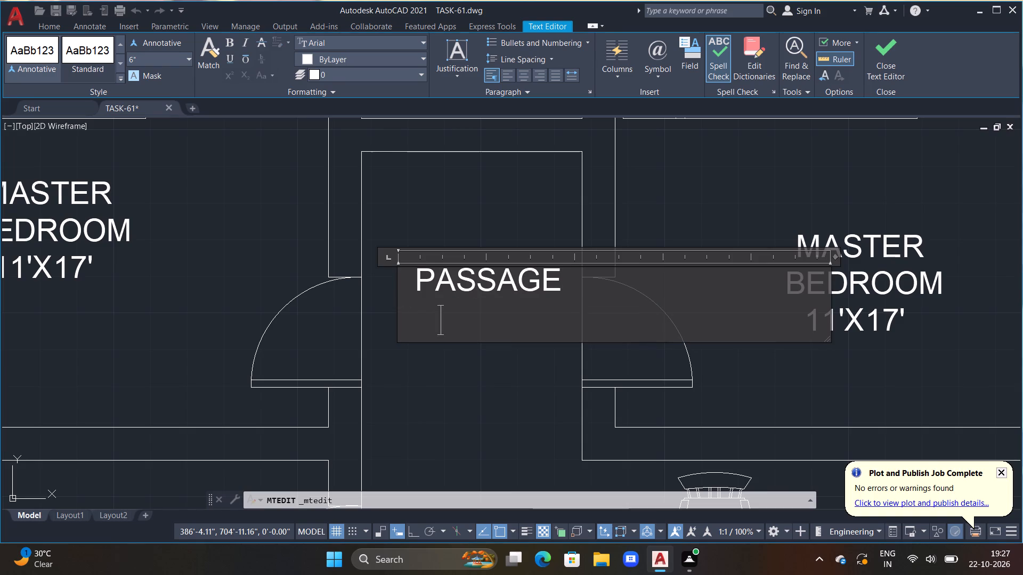
type("5'X")
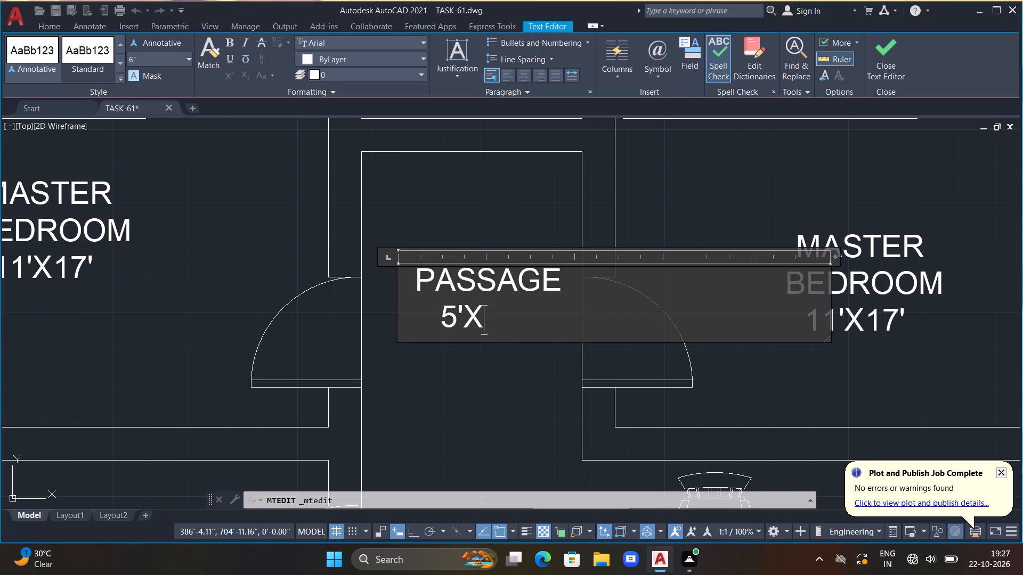
key("7")
key("apostrophe")
left_click(431, 224)
Move the PASSAGE label about 6" up and to the left so it sits centred between the passage walls.
scroll(440, 258, "down", 1)
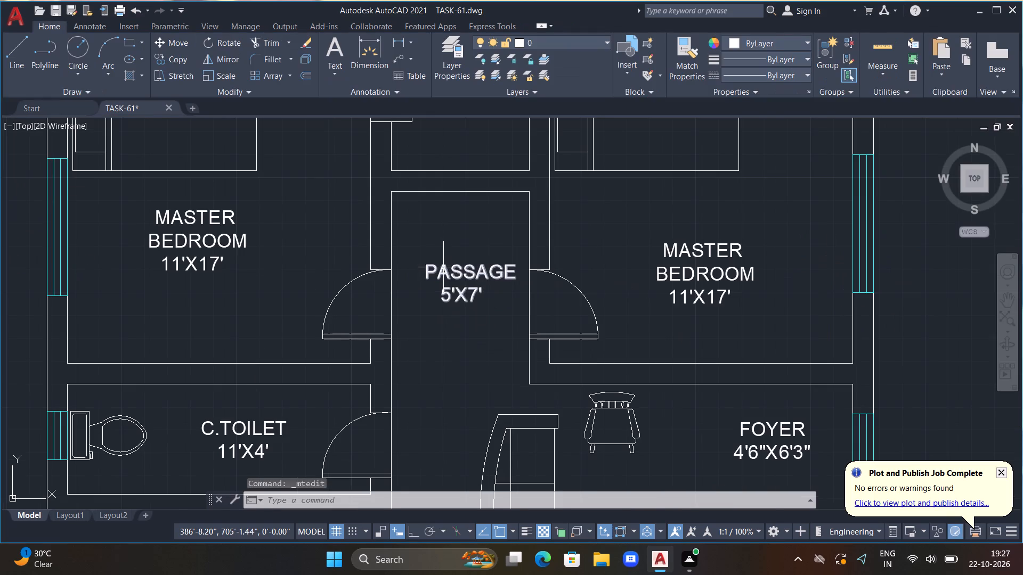
left_click(443, 269)
type("M")
key("space")
left_click(444, 273)
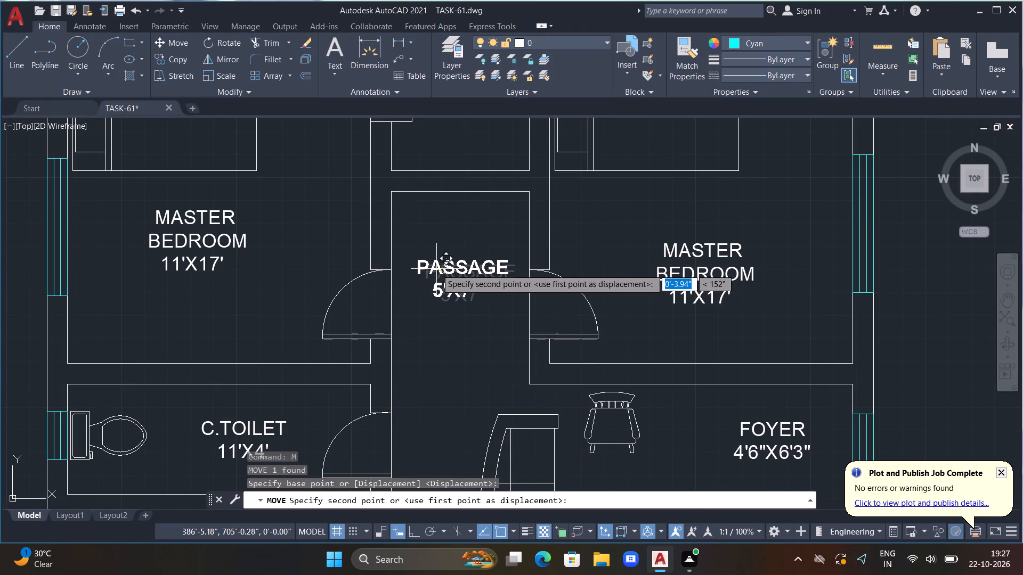
left_click(434, 264)
Replace MASTER with KID'S in the label of the bedroom above the foyer, keeping the BEDROOM and size lines.
scroll(439, 277, "down", 3)
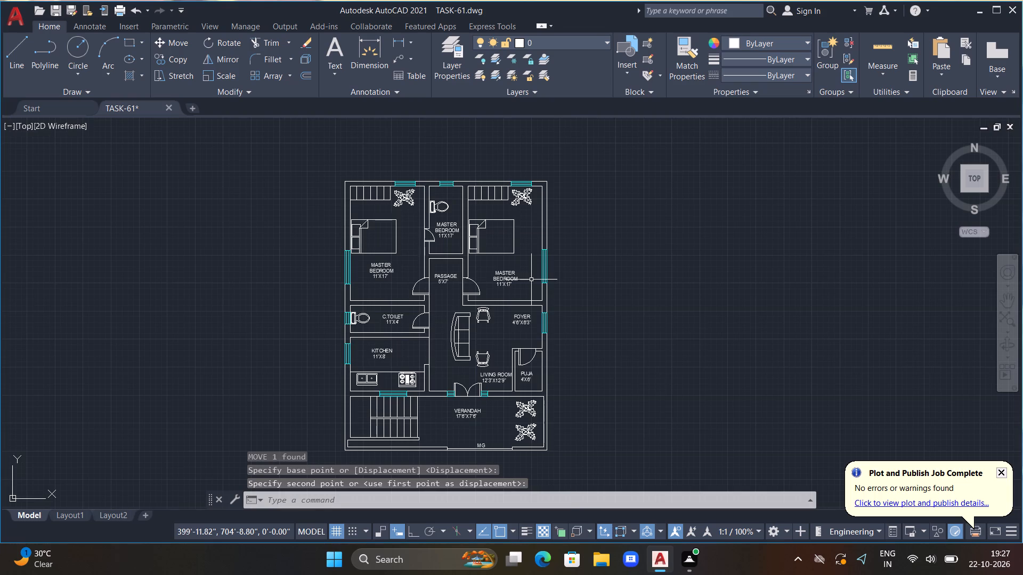
scroll(530, 280, "up", 3)
scroll(476, 286, "up", 1)
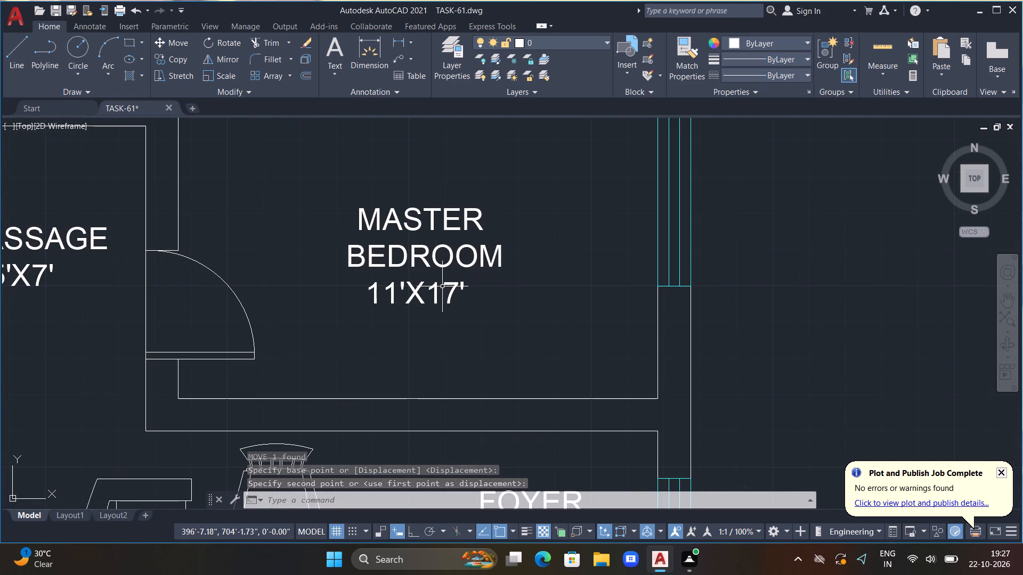
double_click(423, 257)
scroll(423, 257, "up", 2)
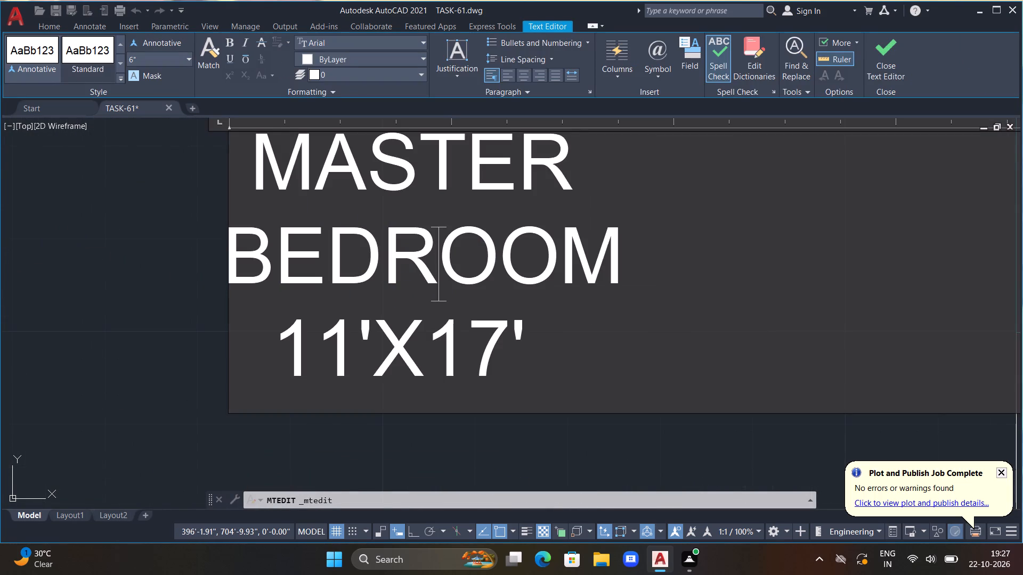
left_click_drag(579, 162, 234, 162)
key("BackSpace")
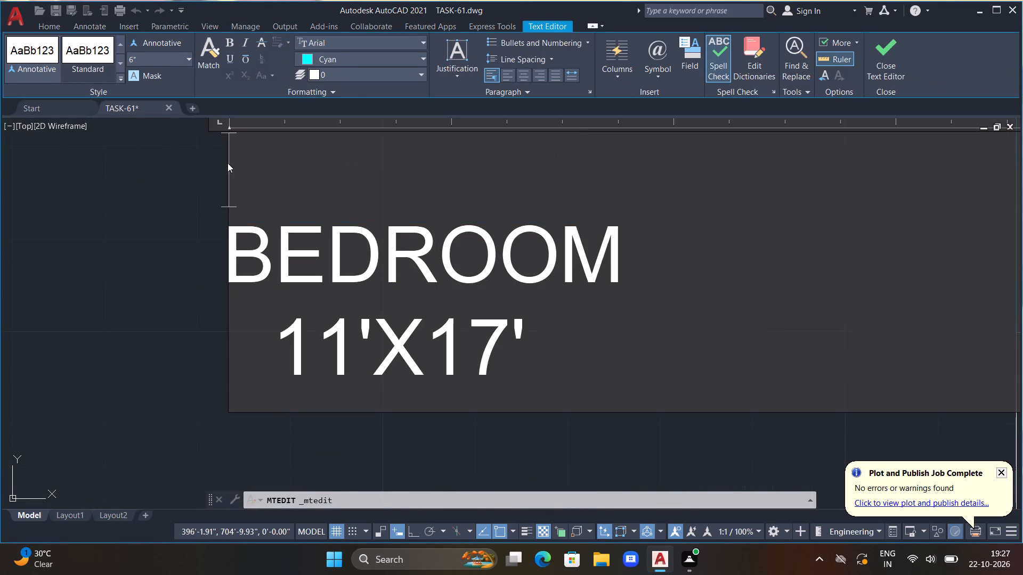
type("KIDS")
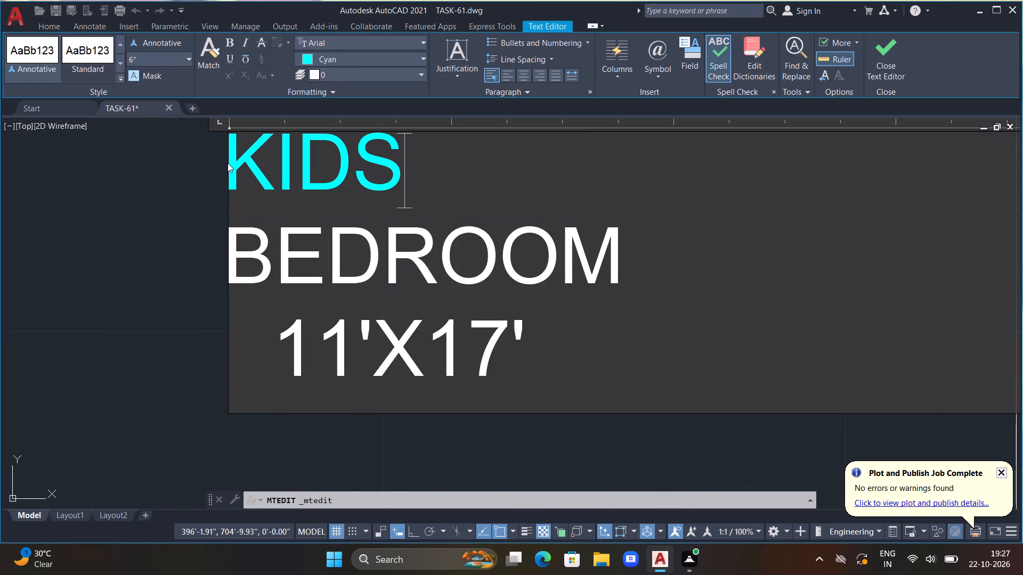
key("BackSpace")
key("comma")
key("BackSpace")
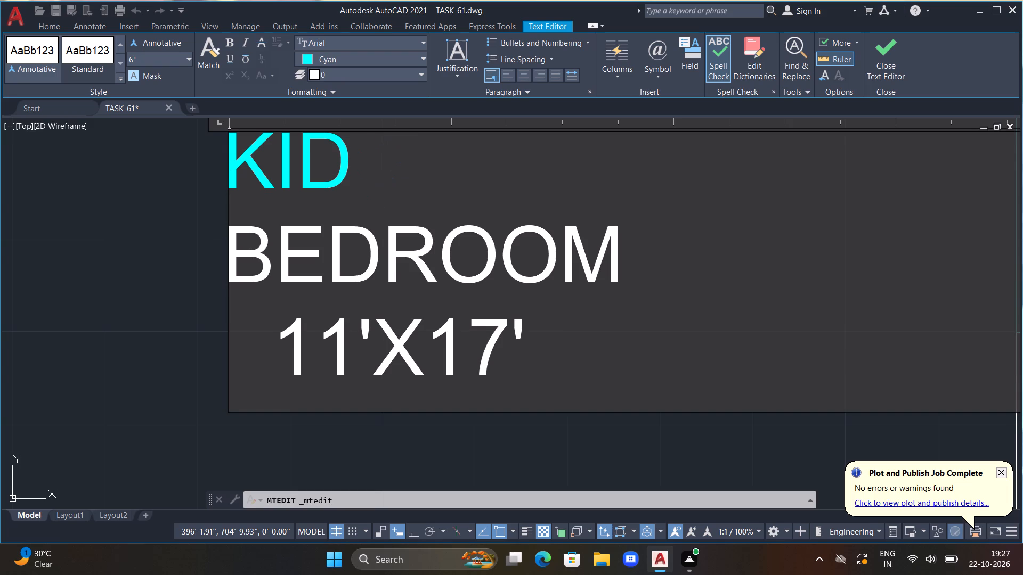
key("apostrophe")
key("s")
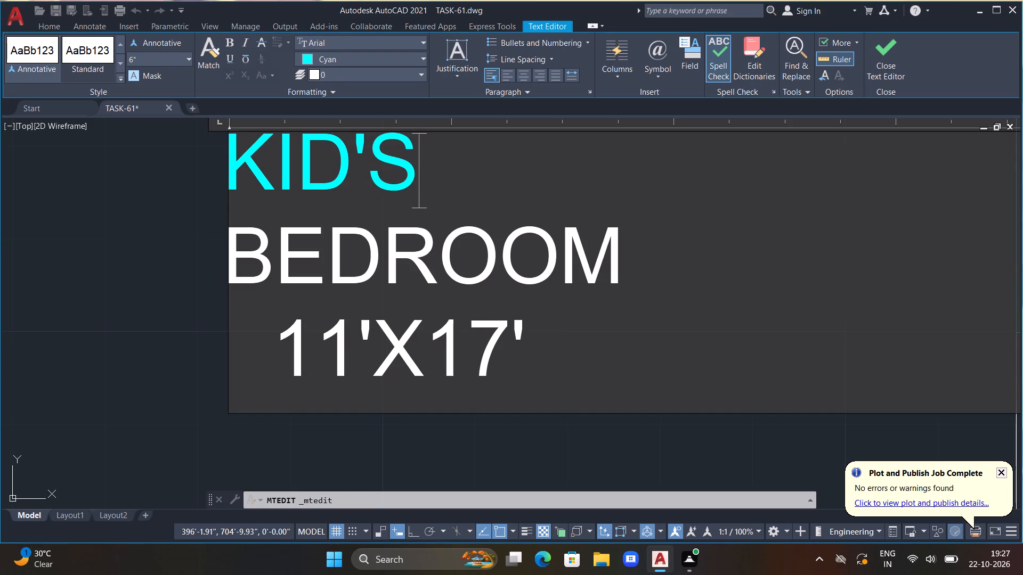
Indent the KID'S line by three spaces to centre it above BEDROOM.
left_click(235, 185)
key("space")
key("space")
key("space")
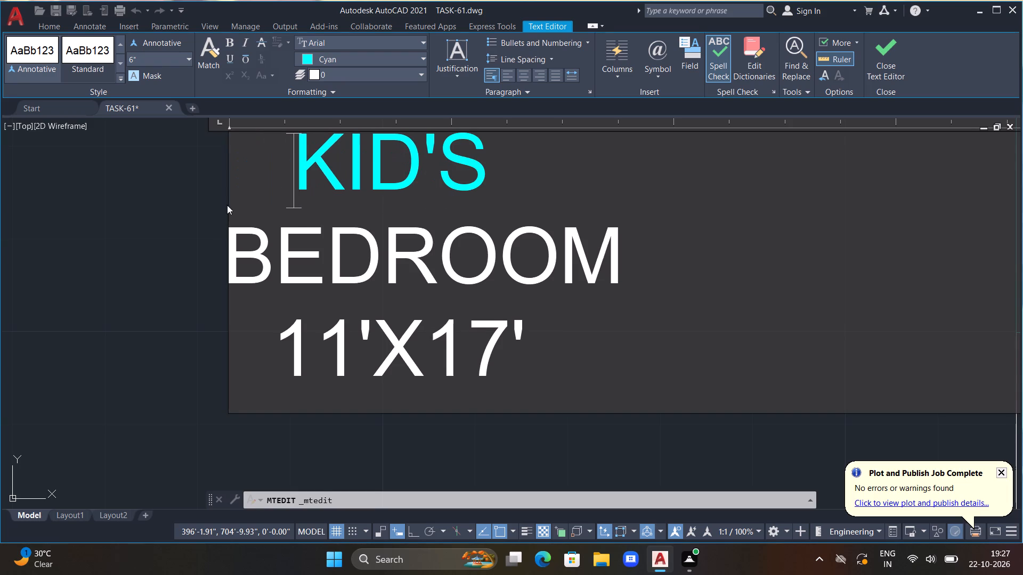
left_click(144, 254)
Change the colour of the KID'S line in the bedroom label from cyan to ByLayer.
scroll(250, 270, "down", 2)
double_click(301, 229)
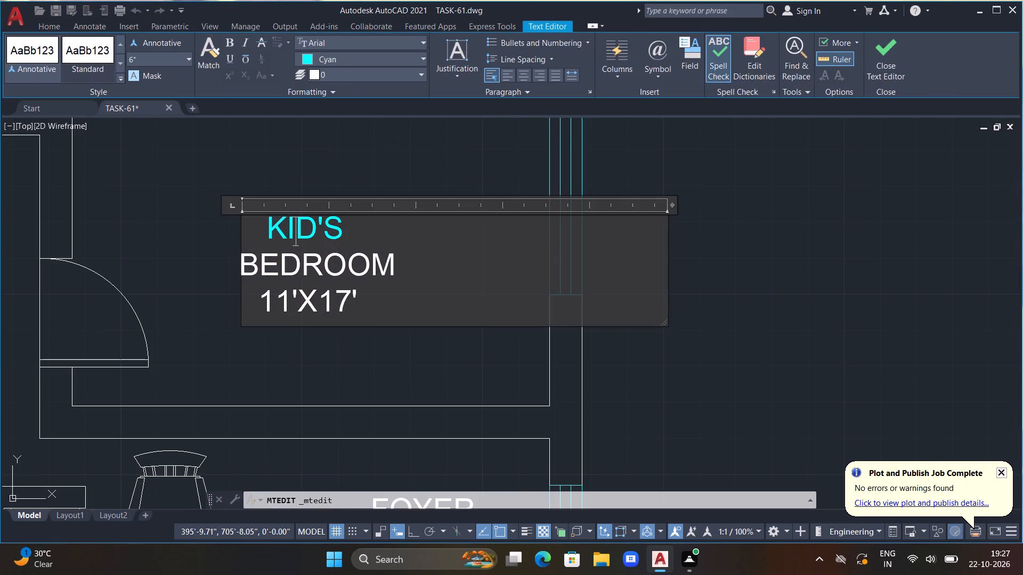
left_click(372, 57)
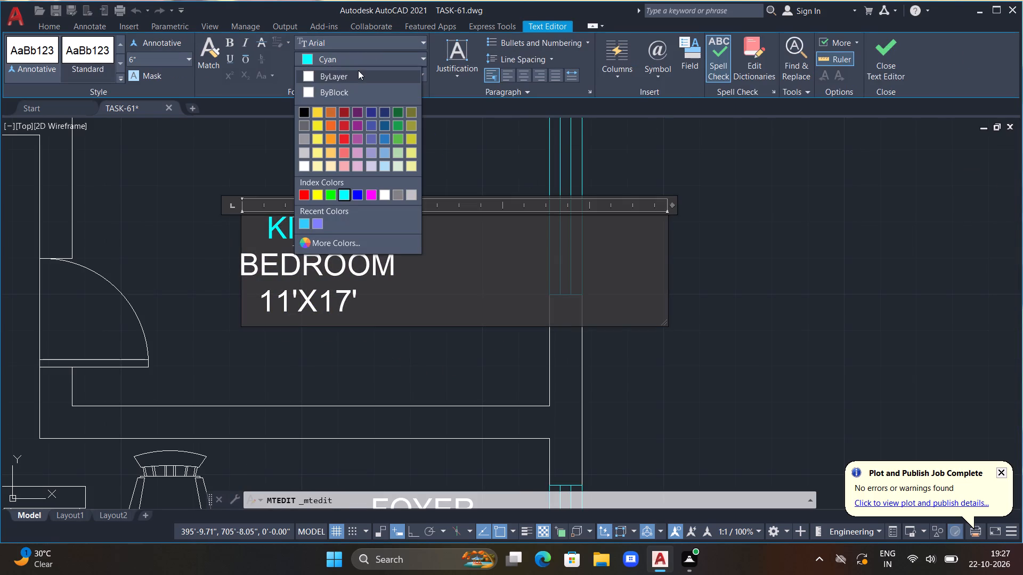
left_click(329, 77)
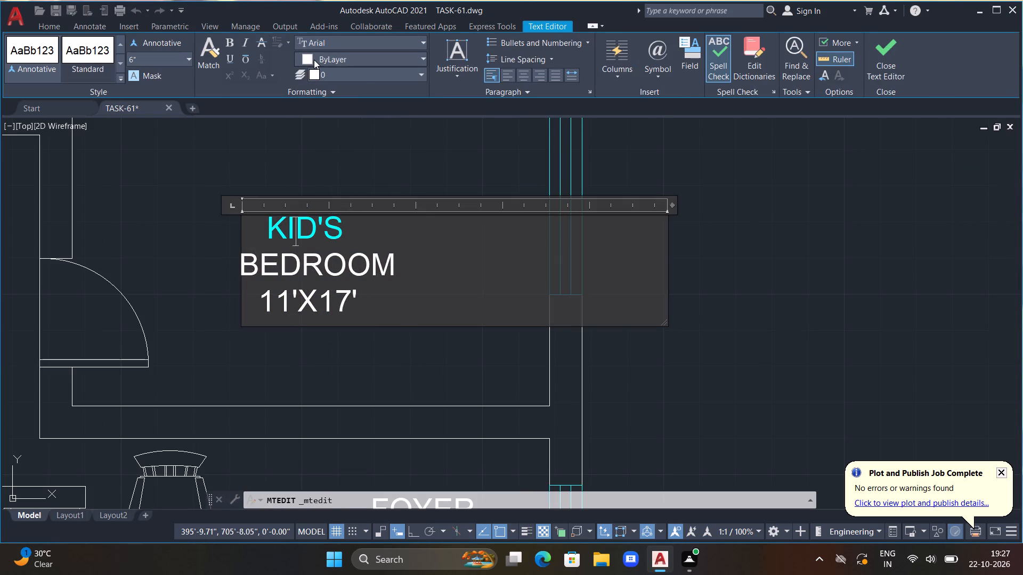
left_click(314, 60)
key("Escape")
left_click_drag(339, 229, 214, 210)
left_click(421, 57)
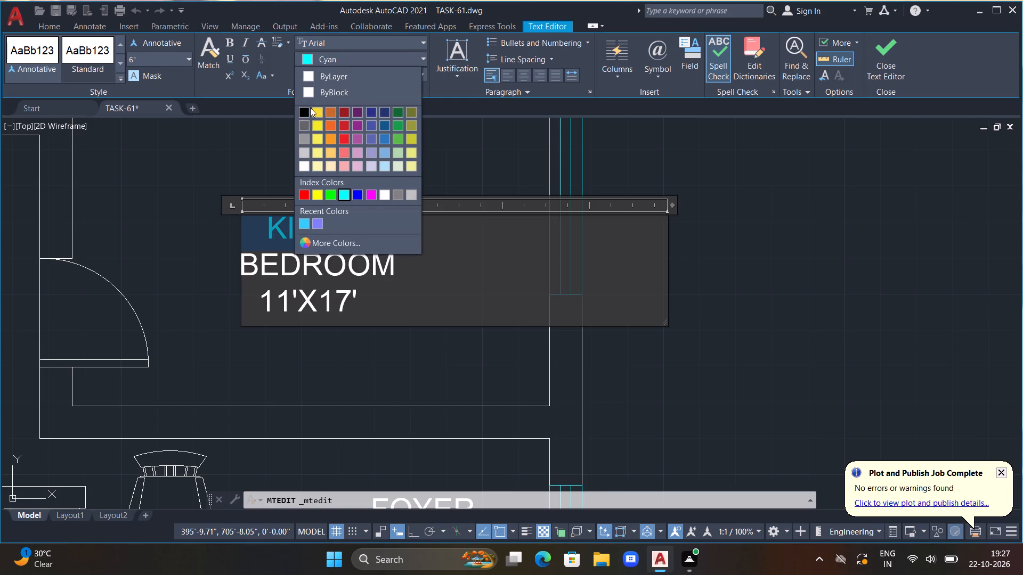
left_click(315, 74)
left_click(177, 175)
Replace the MASTER BEDROOM 11'X17' label in the room between the two bedrooms with TOILET, indented by one space.
scroll(186, 169, "down", 3)
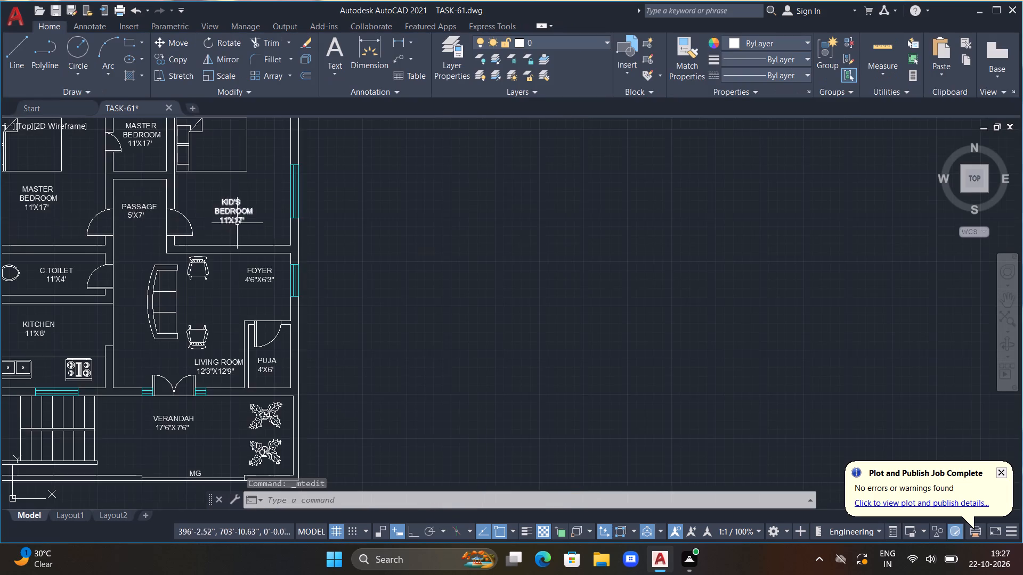
scroll(243, 218, "up", 2)
scroll(243, 214, "down", 1)
middle_click_drag(233, 205, 241, 227)
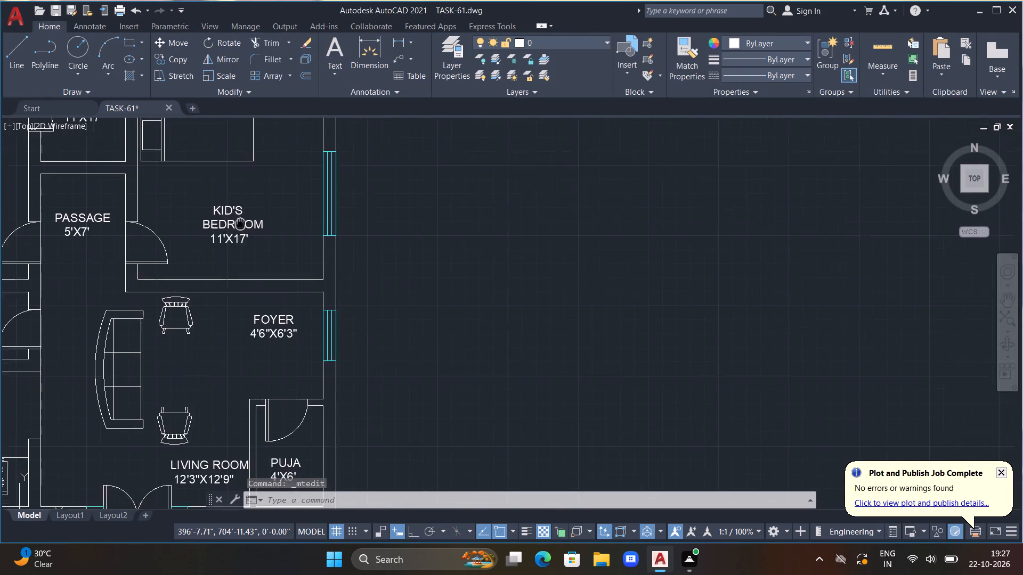
middle_click_drag(241, 227, 313, 325)
middle_click_drag(196, 188, 311, 277)
scroll(264, 302, "up", 1)
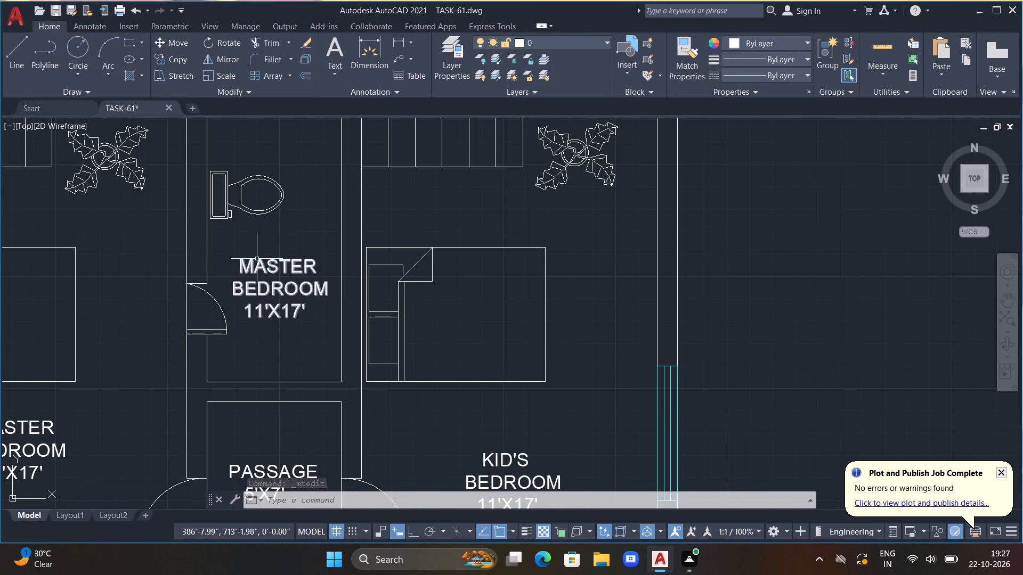
double_click(257, 259)
scroll(295, 309, "up", 2)
scroll(350, 370, "up", 1)
scroll(239, 269, "down", 3)
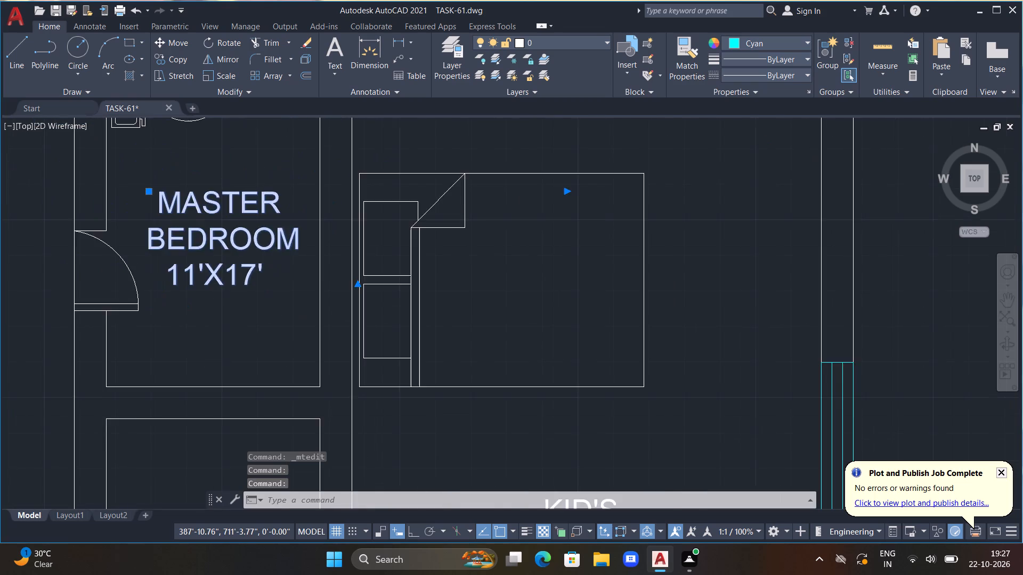
double_click(239, 270)
scroll(263, 281, "up", 1)
middle_click_drag(273, 285, 359, 313)
left_click_drag(336, 290, 220, 221)
key("BackSpace")
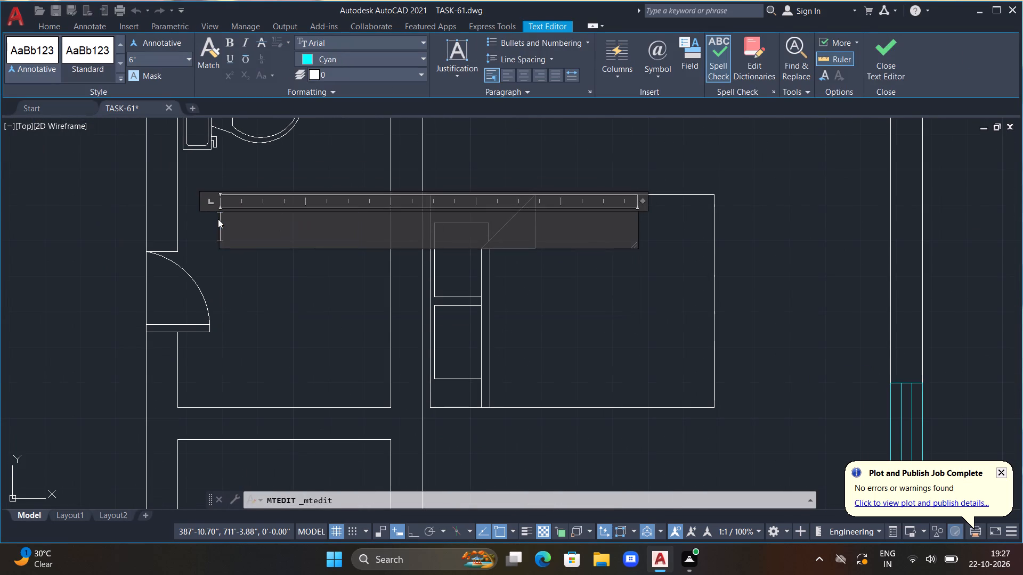
key("space")
type("TOILET")
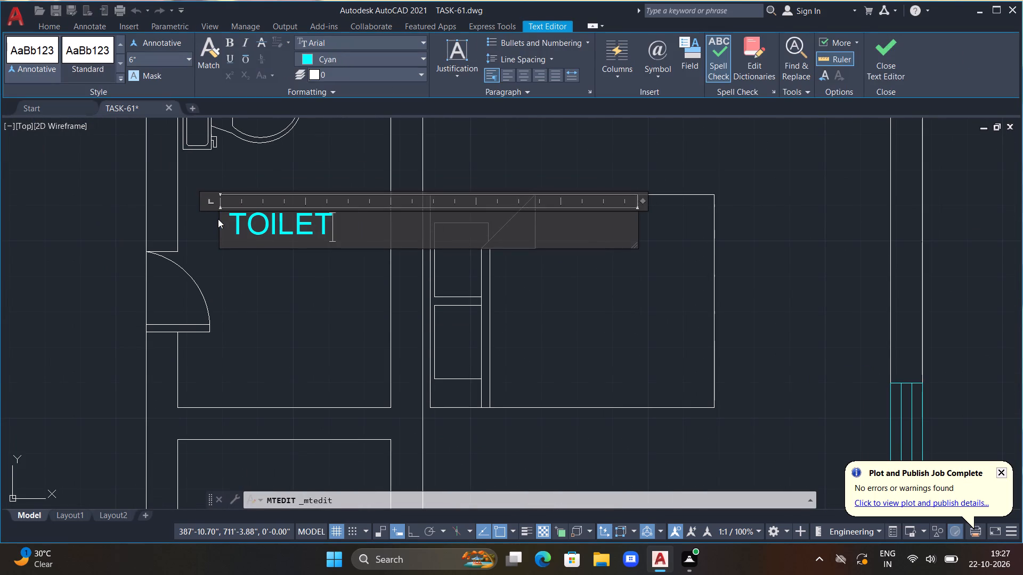
Add the size 5'X10' as a second line below TOILET, indented by two spaces.
key("Return")
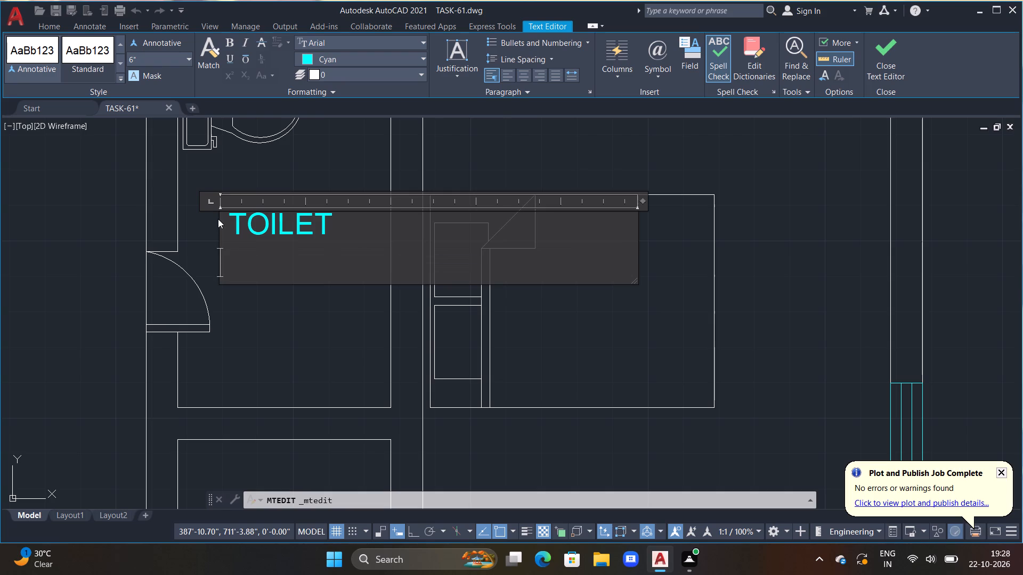
key("space")
type("5'C")
key("BackSpace")
key("x")
type("10'")
left_click(227, 250)
key("space")
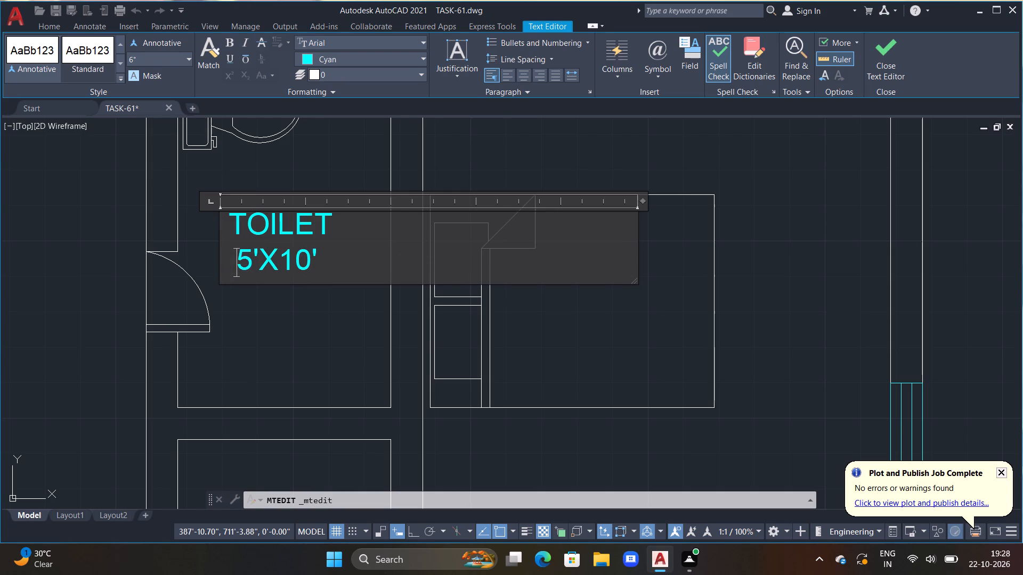
left_click(253, 326)
Set the TOILET label's object colour to ByLayer.
left_click(243, 216)
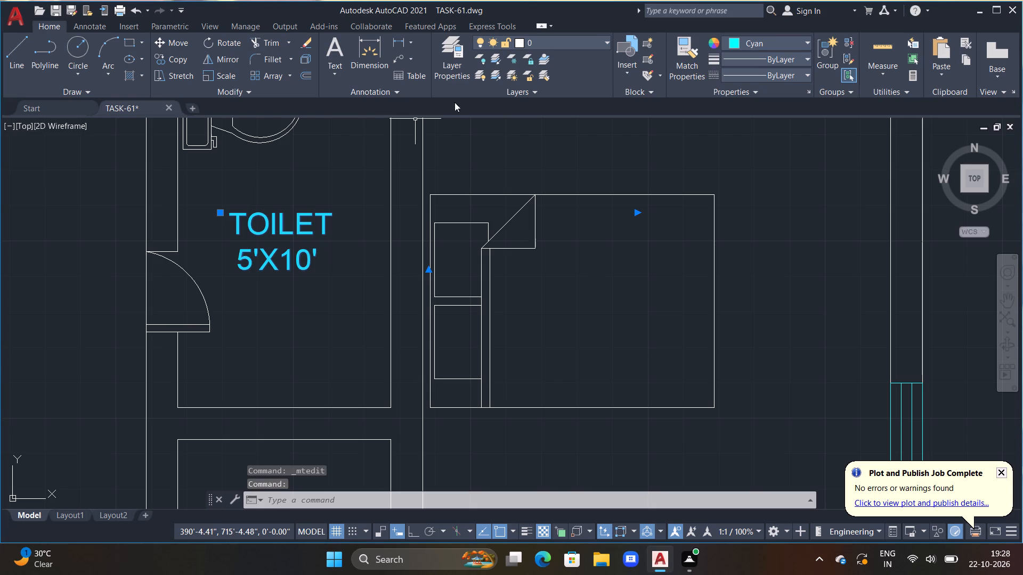
left_click(736, 43)
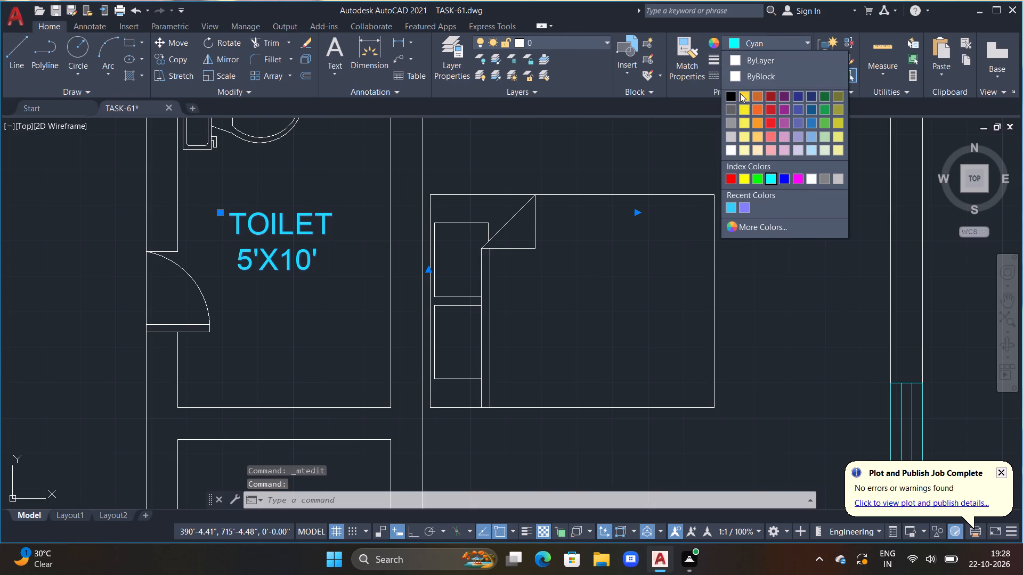
left_click(748, 61)
scroll(622, 226, "down", 2)
key("Escape")
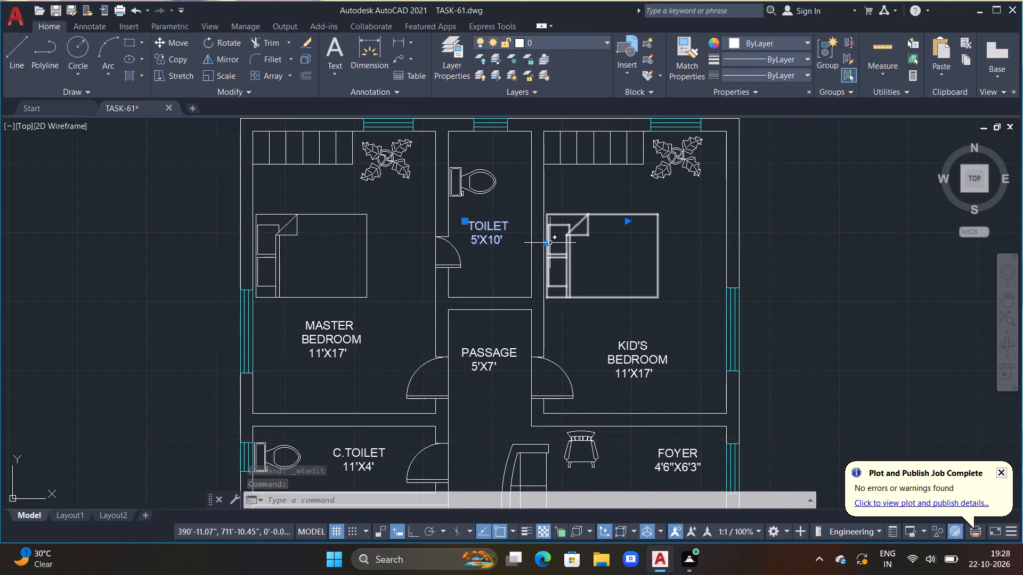
key("Escape")
key("Escape")
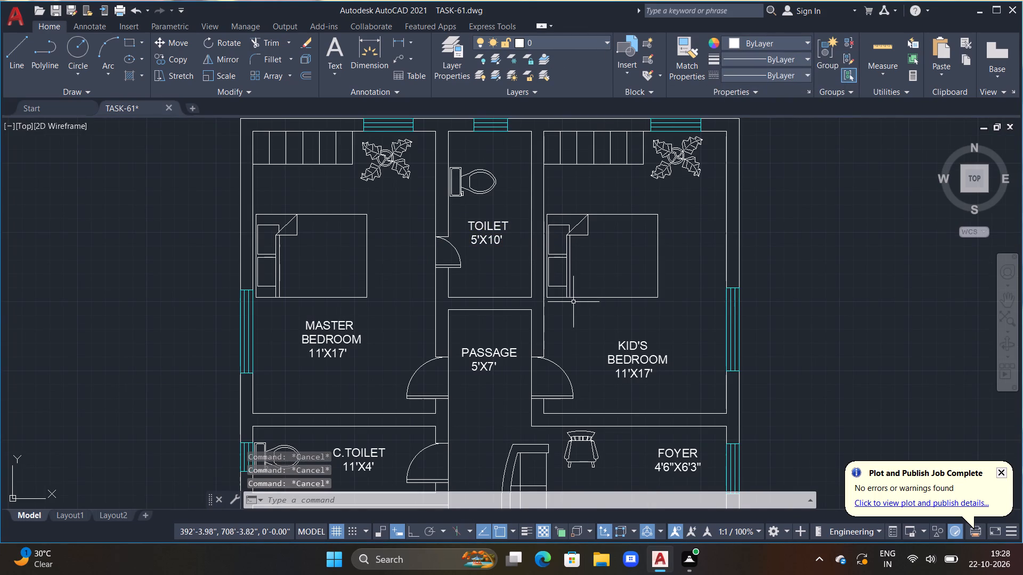
Copy the MG label from the verandah entrance to just outside the side windows of the kitchen, C.TOILET and master bedroom.
middle_click_drag(574, 302, 569, 234)
scroll(329, 336, "down", 1)
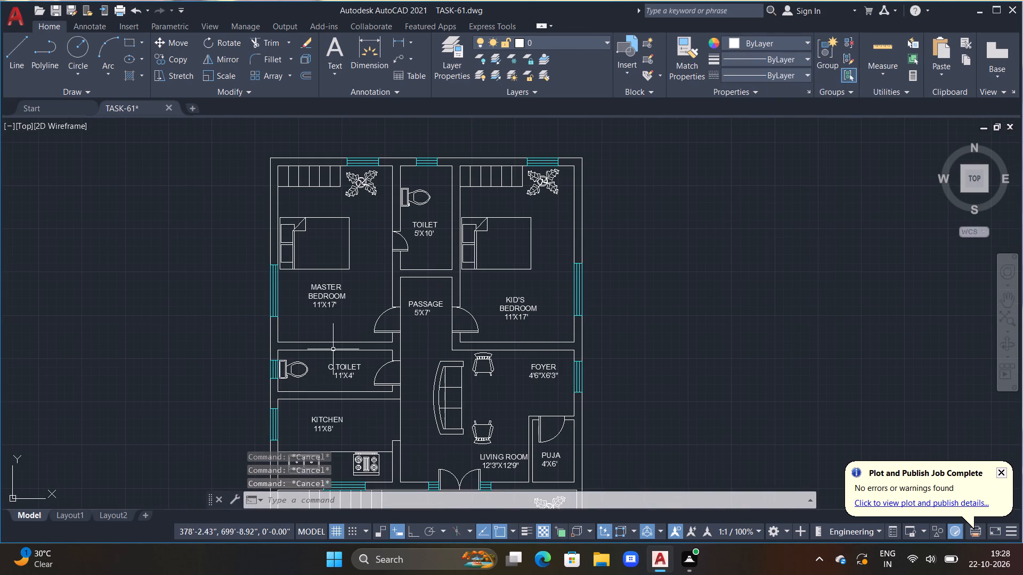
middle_click_drag(336, 323, 347, 277)
middle_click_drag(347, 359, 376, 275)
middle_click_drag(448, 362, 439, 328)
left_click(514, 403)
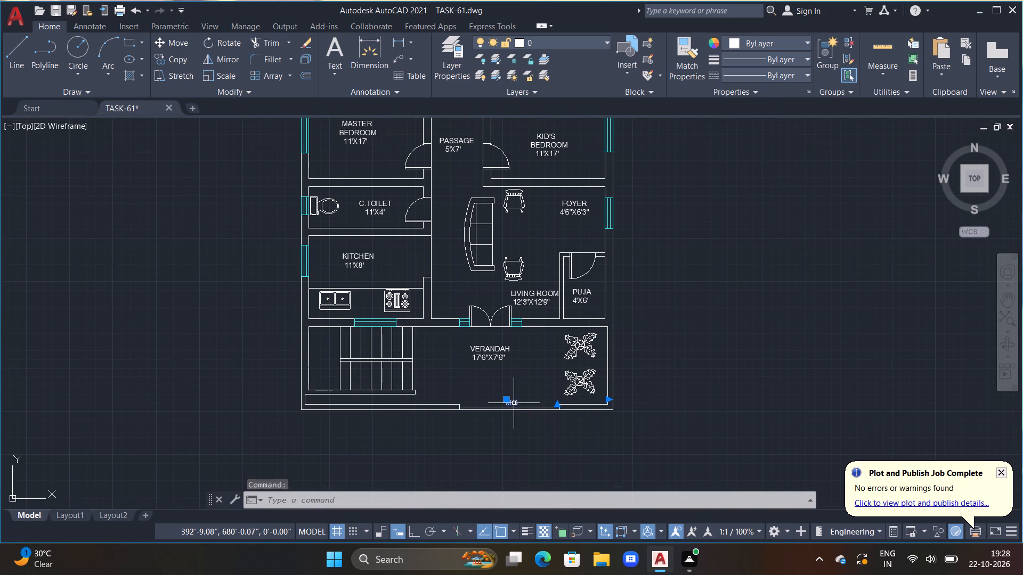
type("CO")
key("space")
double_click(514, 403)
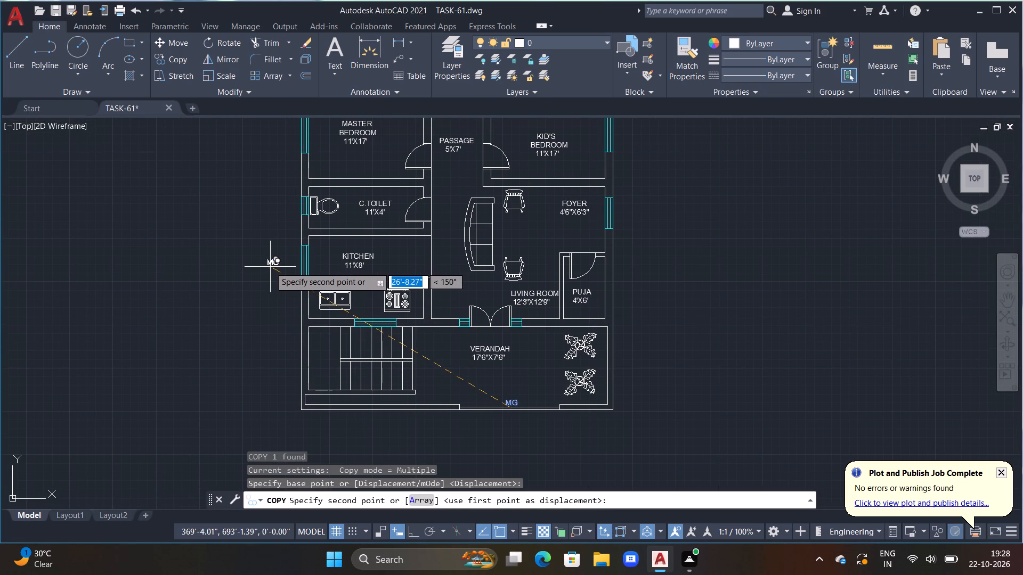
left_click(284, 270)
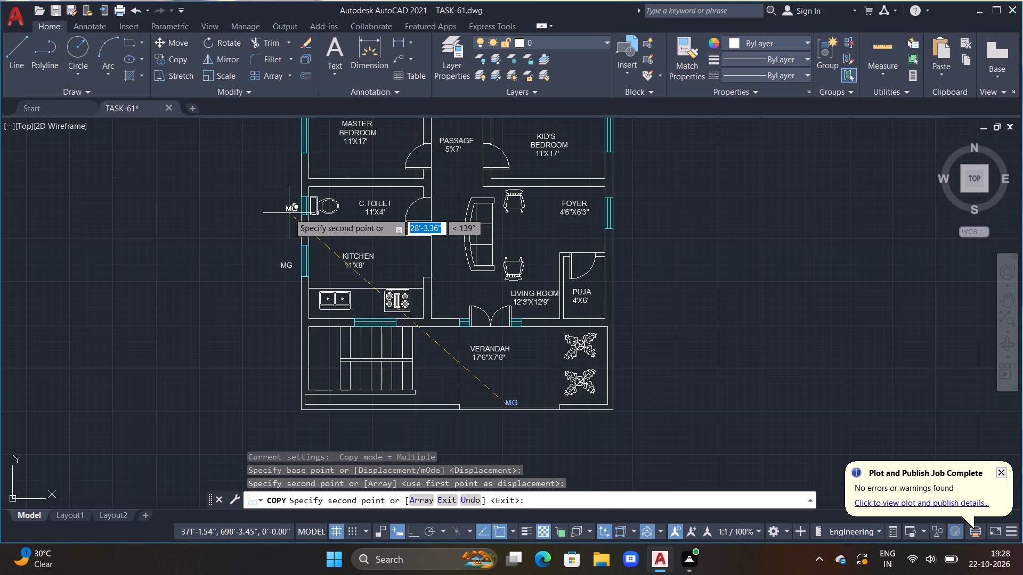
left_click(289, 213)
scroll(289, 213, "up", 1)
middle_click_drag(291, 232, 293, 318)
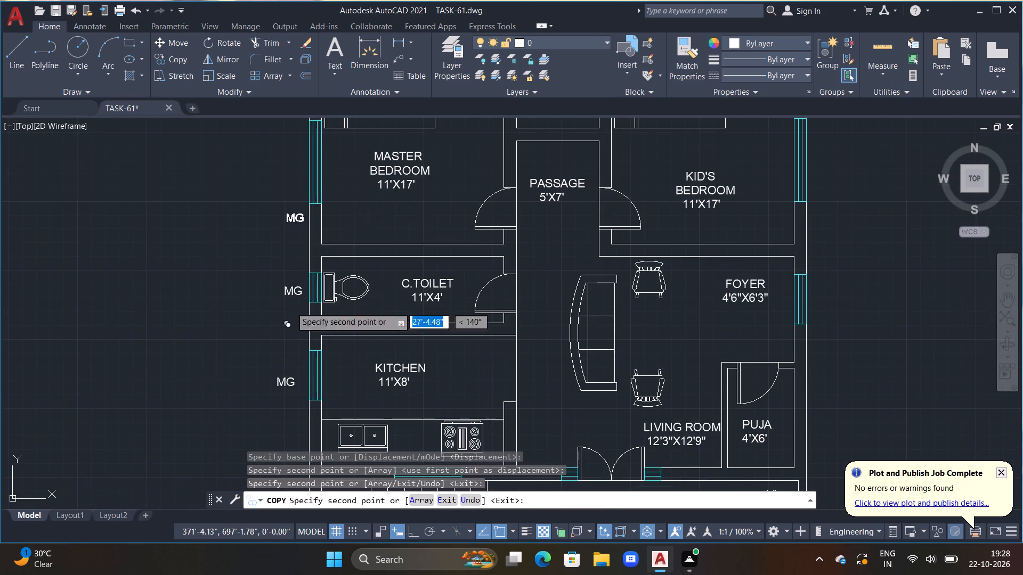
left_click(288, 170)
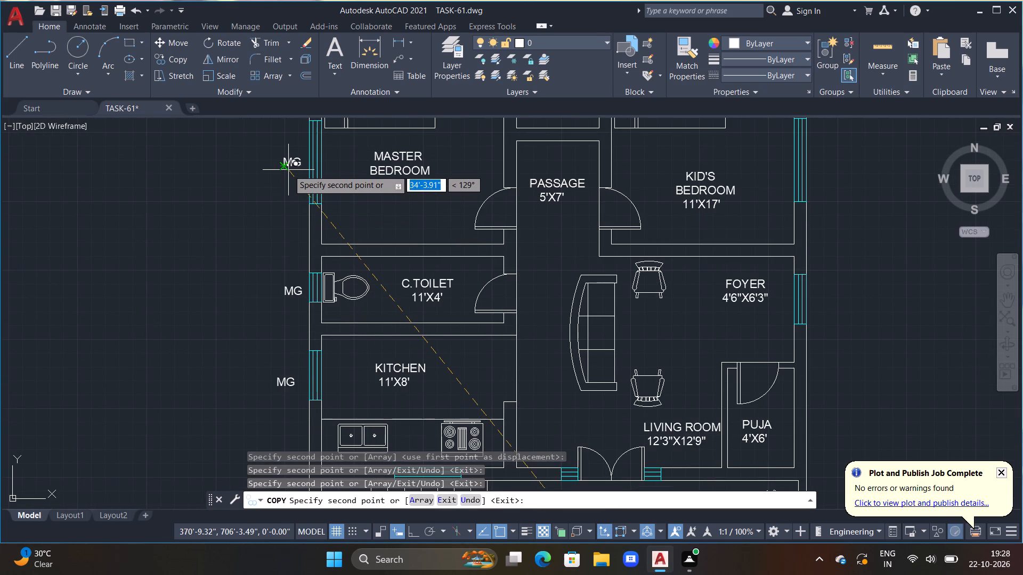
Place two more MG copies inside the door swings of the C.TOILET and the master bedroom.
double_click(489, 303)
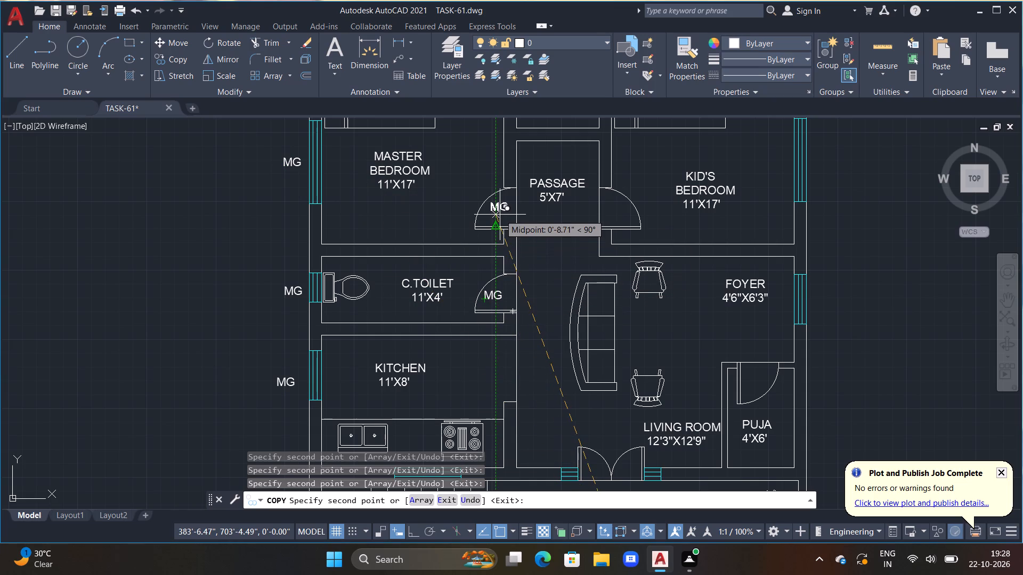
left_click(500, 215)
key("Escape")
scroll(438, 296, "down", 2)
key("Escape")
Replace the MG text beside the kitchen's side window with W.
middle_click_drag(356, 351, 368, 317)
scroll(367, 319, "up", 1)
key("Escape")
scroll(369, 314, "up", 2)
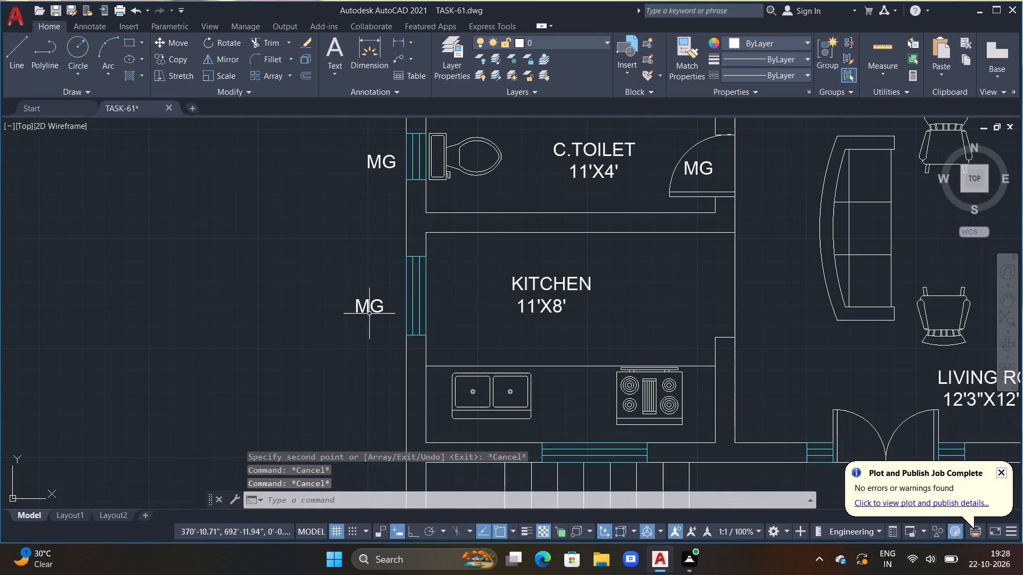
key("Escape")
triple_click(370, 310)
scroll(370, 311, "up", 2)
left_click_drag(412, 304, 334, 310)
key("BackSpace")
key("w")
left_click(320, 311)
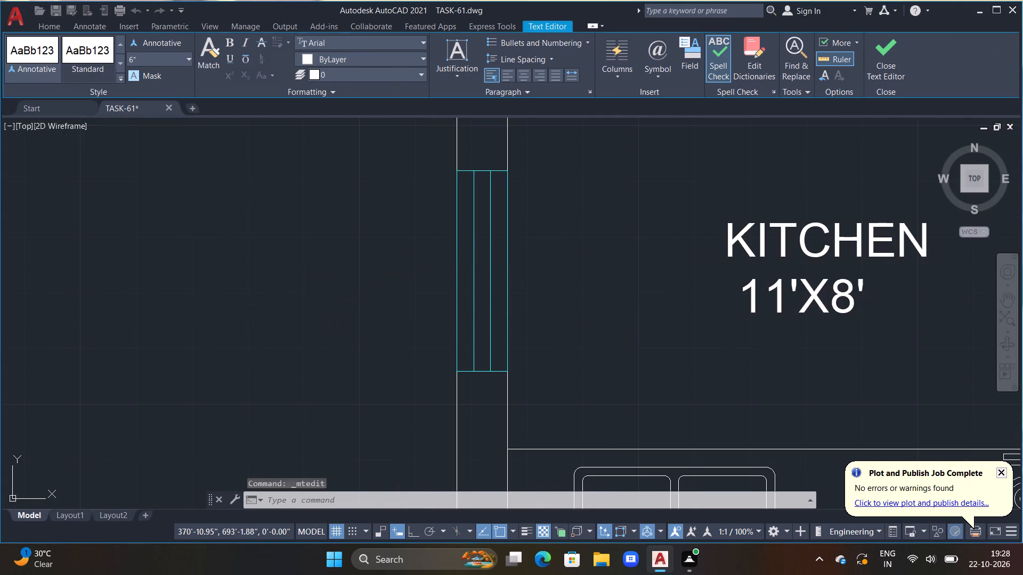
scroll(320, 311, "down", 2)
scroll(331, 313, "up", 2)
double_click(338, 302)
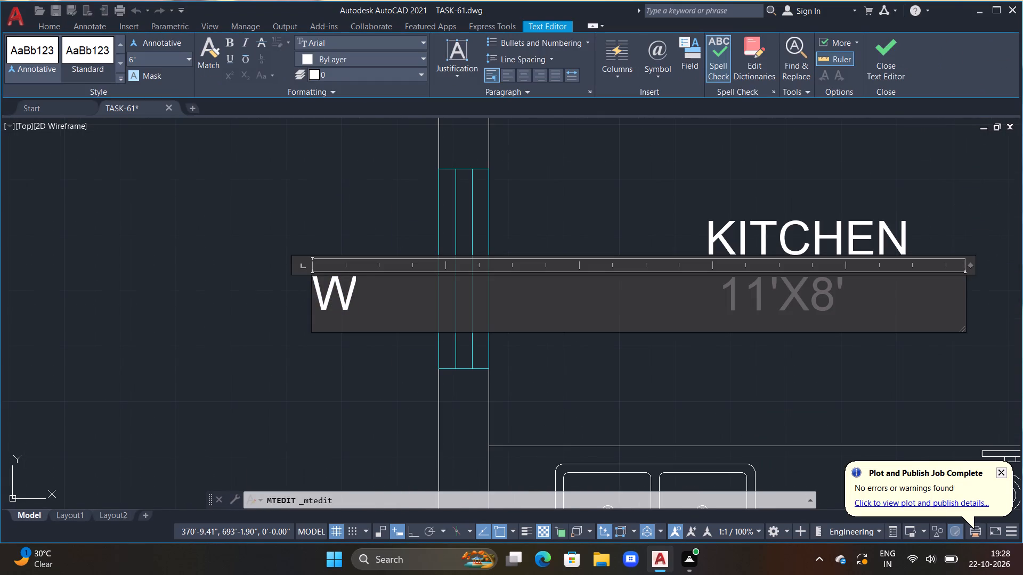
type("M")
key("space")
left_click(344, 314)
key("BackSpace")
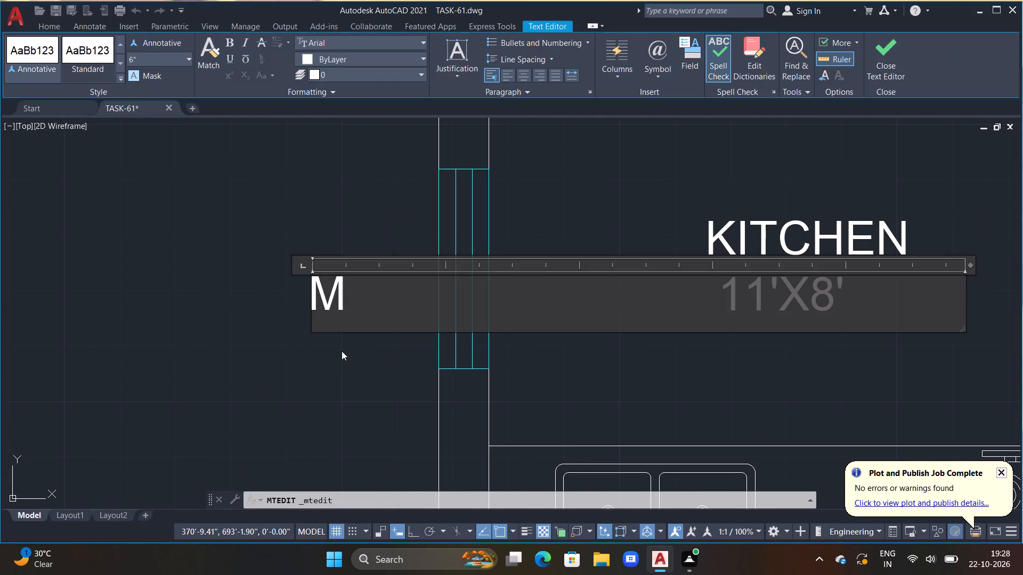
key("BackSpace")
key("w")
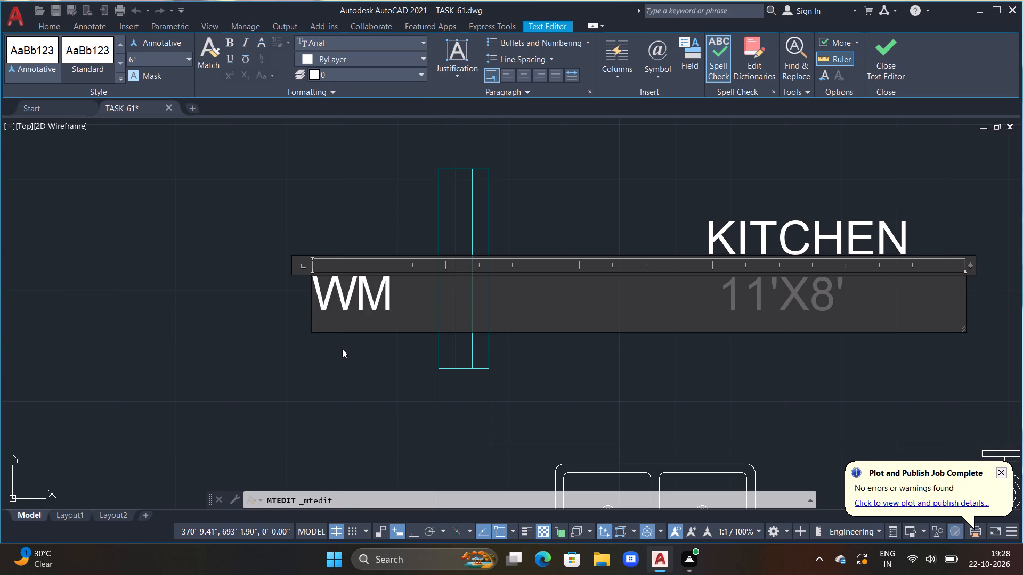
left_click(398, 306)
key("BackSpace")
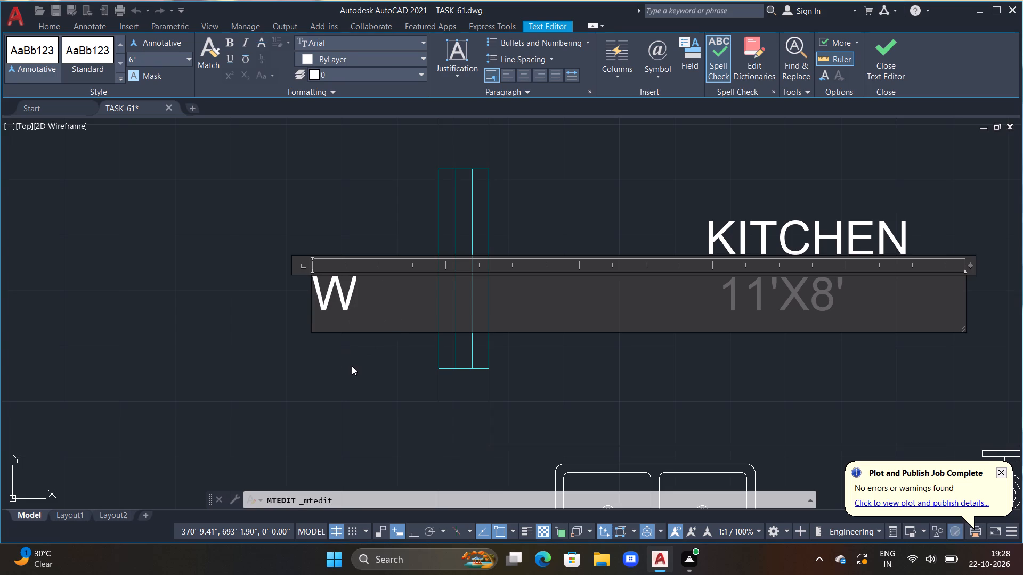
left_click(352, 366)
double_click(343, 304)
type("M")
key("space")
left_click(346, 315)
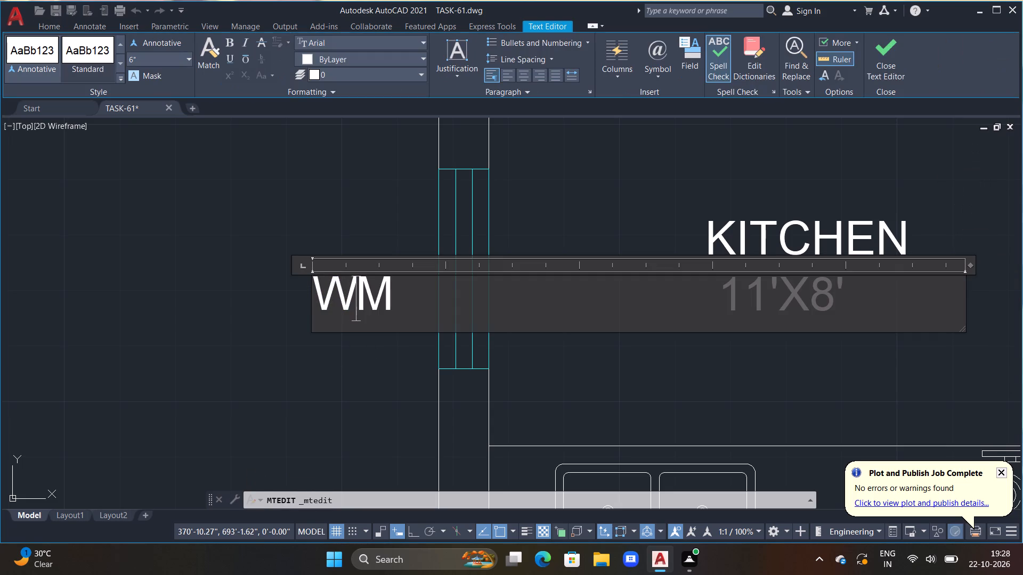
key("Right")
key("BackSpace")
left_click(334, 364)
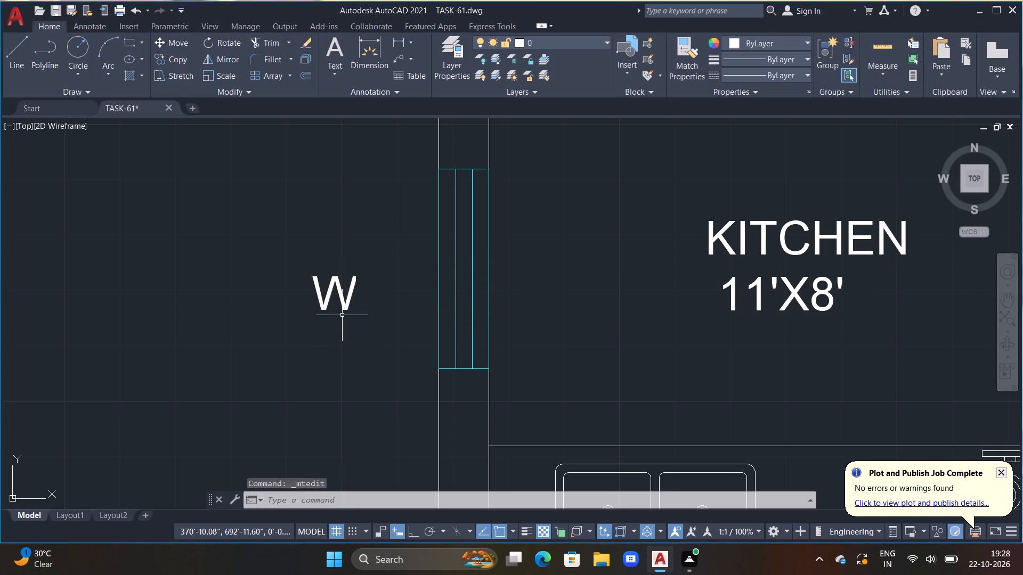
Move the W label about 12" horizontally so it sits close beside the kitchen's side window.
left_click(343, 305)
type("M")
key("space")
left_click_drag(351, 322, 369, 325)
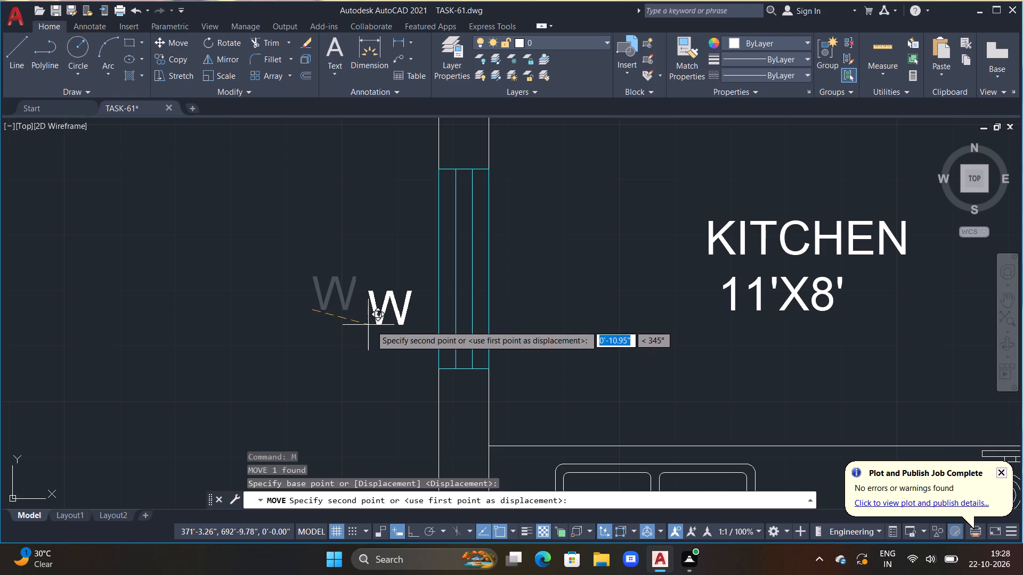
left_click(376, 308)
scroll(370, 287, "down", 2)
middle_click_drag(358, 211, 384, 298)
scroll(384, 298, "up", 1)
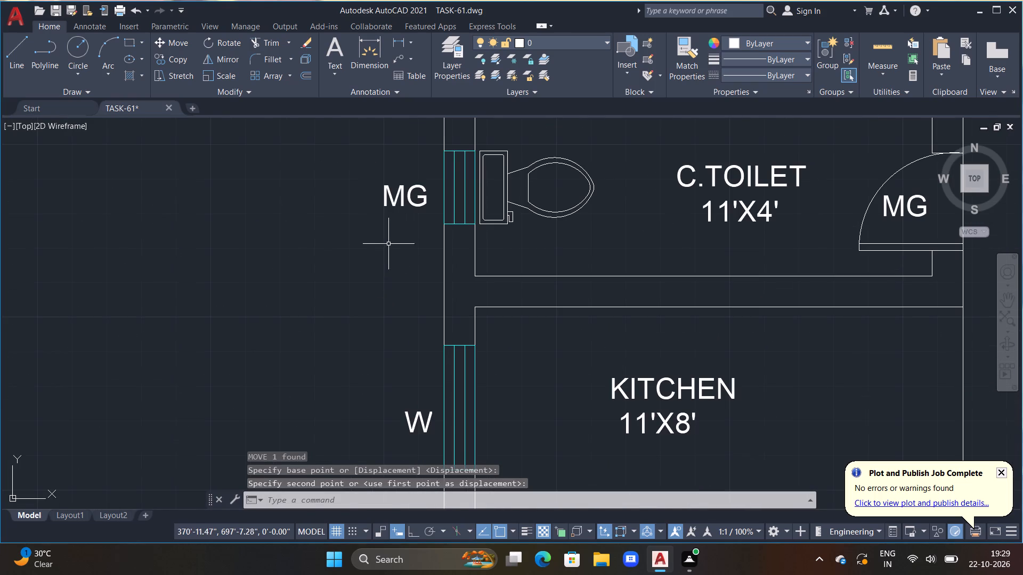
Replace the MG text beside the C.TOILET's side window with V.
double_click(390, 199)
scroll(390, 199, "up", 2)
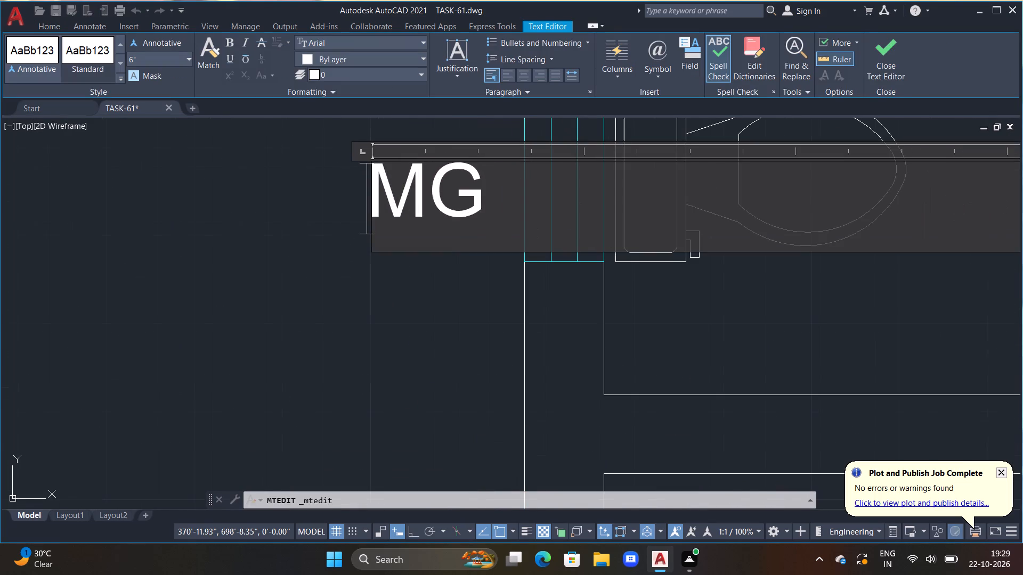
left_click_drag(500, 196, 374, 225)
key("BackSpace")
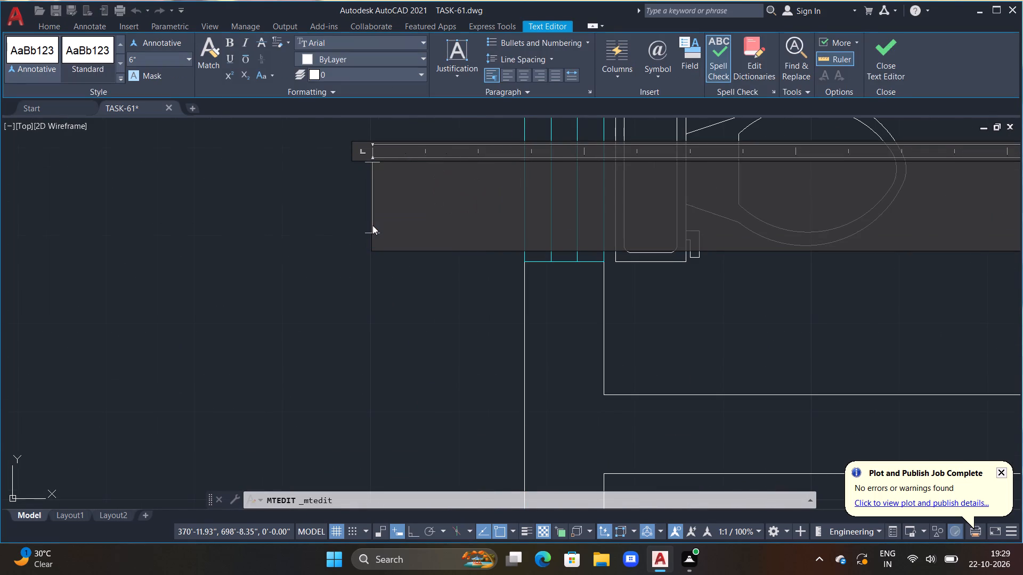
key("v")
left_click(310, 205)
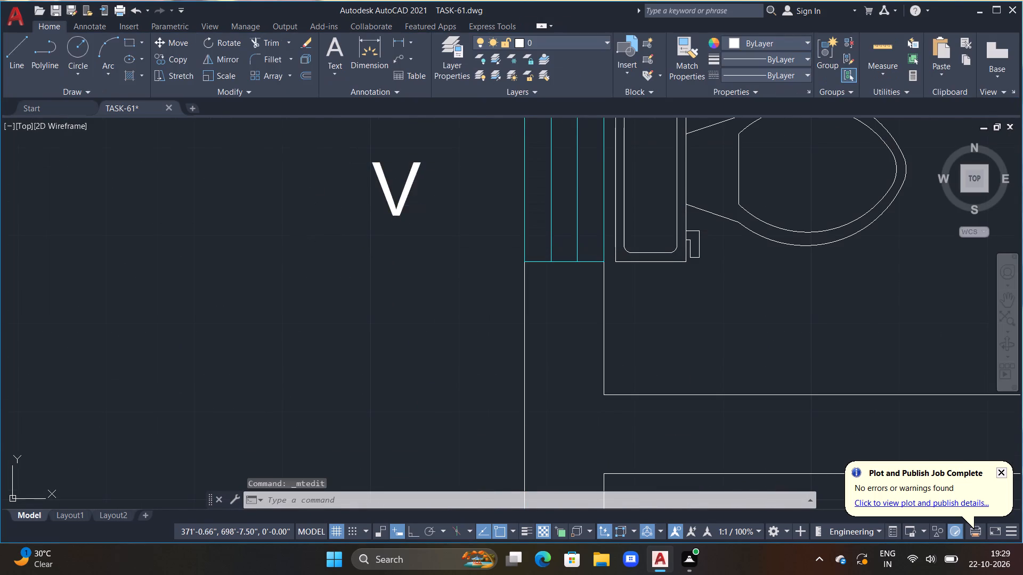
Move the V label closer to the C.TOILET's side window and slightly upward.
left_click(394, 205)
type("M")
key("space")
left_click_drag(392, 215, 429, 221)
left_click(463, 191)
Replace the MG text beside the master bedroom's side window with W1.
scroll(463, 191, "down", 2)
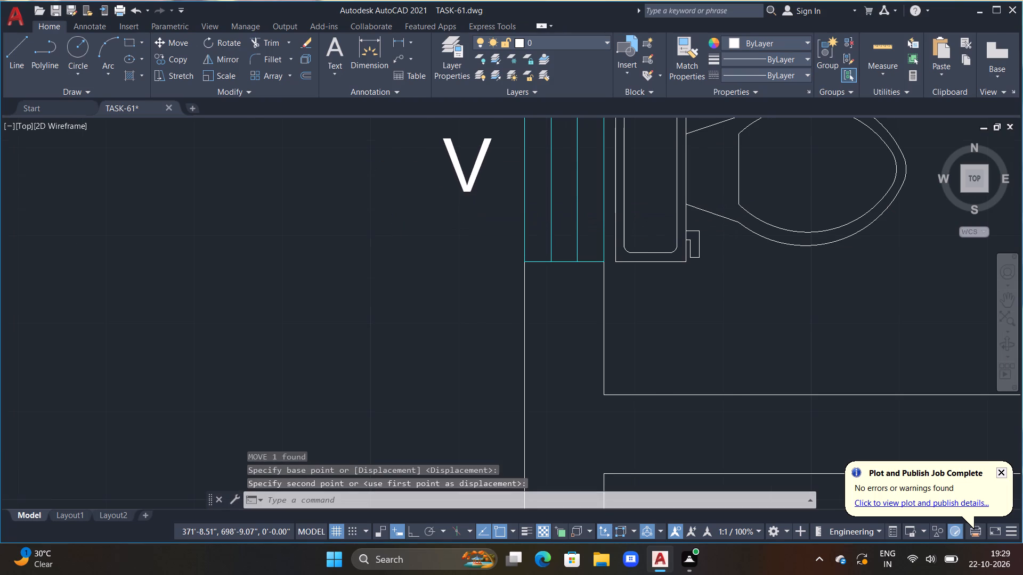
middle_click_drag(460, 226, 465, 351)
middle_click_drag(456, 384, 457, 413)
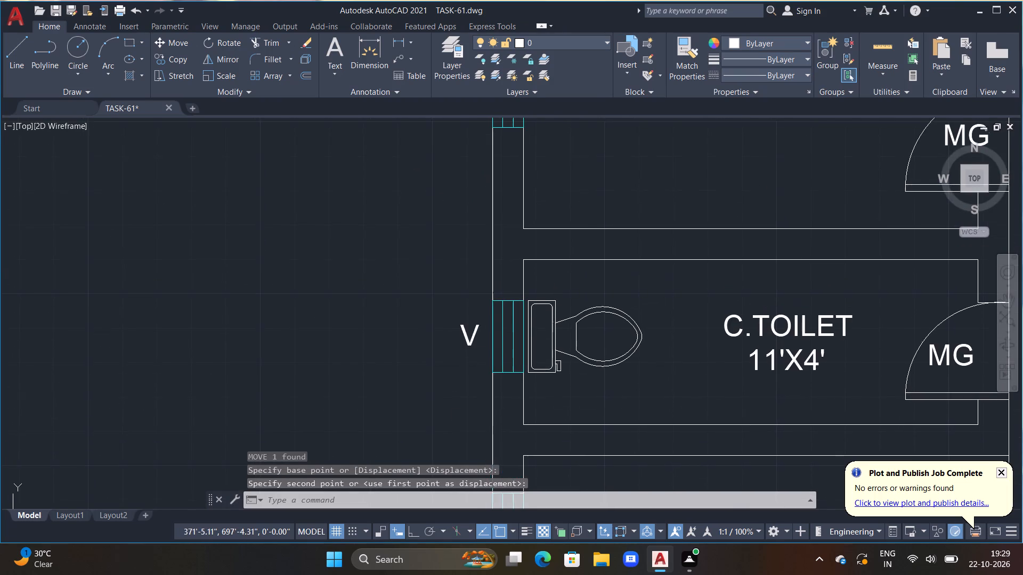
scroll(435, 242, "down", 2)
middle_click_drag(435, 242, 441, 315)
scroll(439, 271, "up", 2)
double_click(461, 186)
scroll(461, 187, "up", 3)
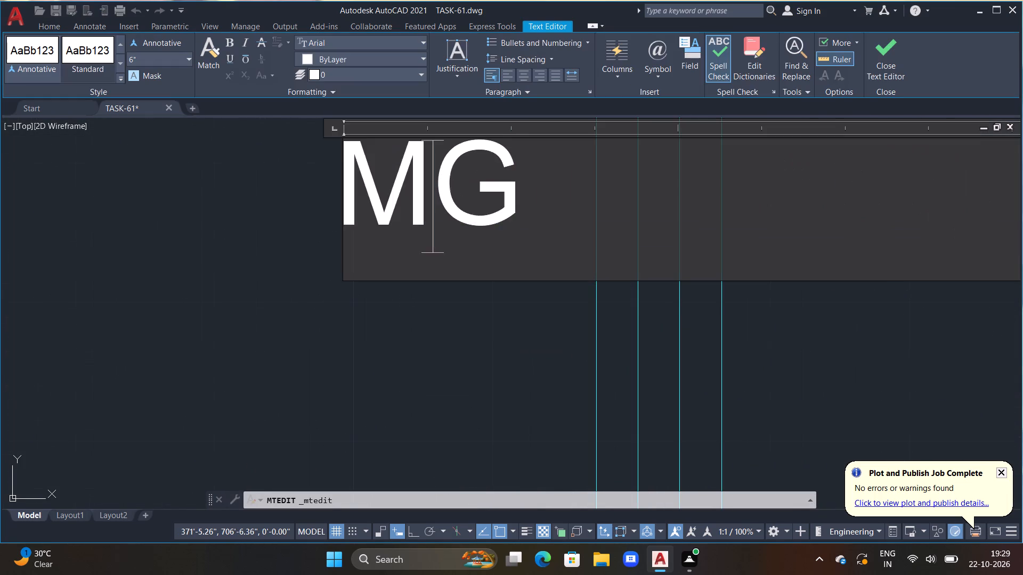
left_click_drag(527, 187, 308, 207)
key("BackSpace")
type("W1")
left_click(303, 209)
Copy the kitchen window's W label to just outside both bedrooms' upper-wall windows and the foyer's side window.
scroll(363, 278, "down", 3)
middle_click_drag(374, 302, 384, 316)
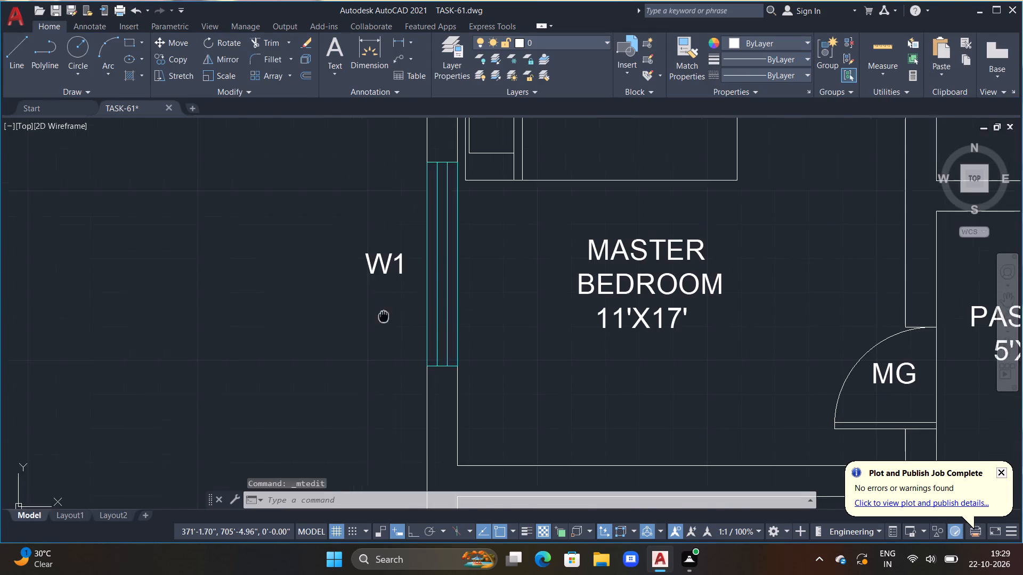
middle_click_drag(384, 316, 420, 396)
scroll(412, 210, "down", 1)
middle_click_drag(415, 195, 307, 393)
scroll(369, 342, "down", 2)
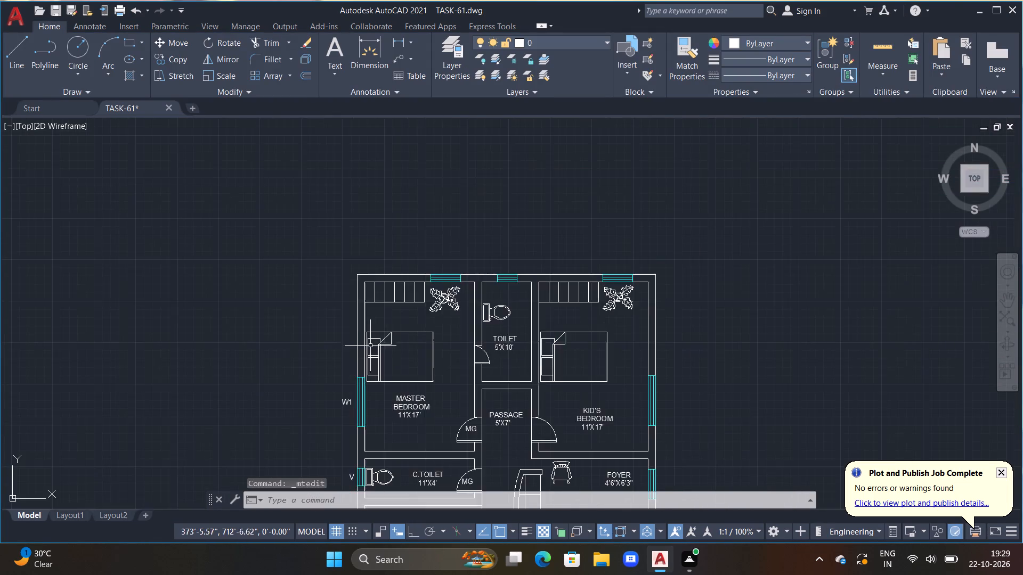
middle_click_drag(383, 373, 359, 134)
left_click(326, 294)
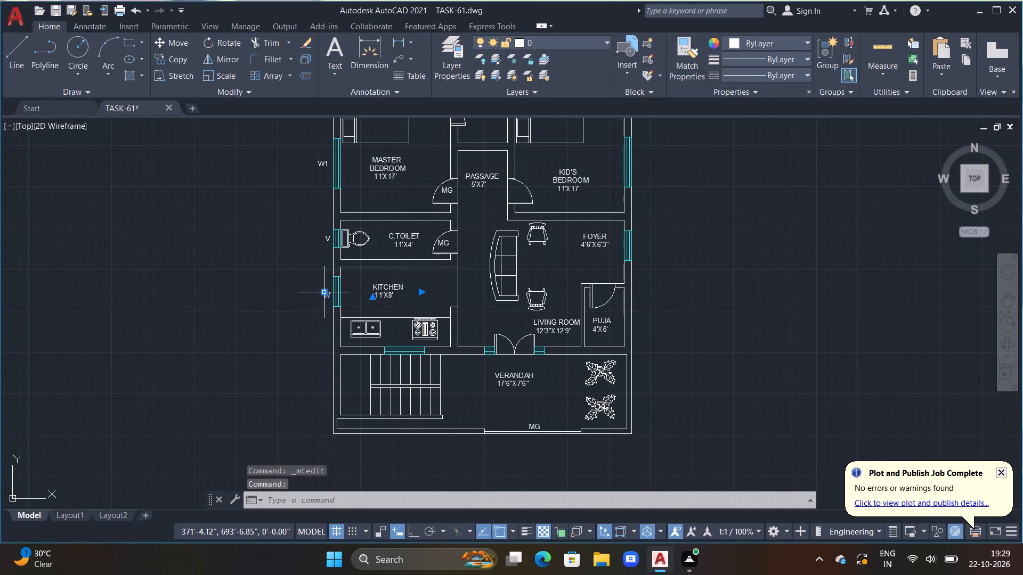
type("CO")
key("space")
left_click(326, 294)
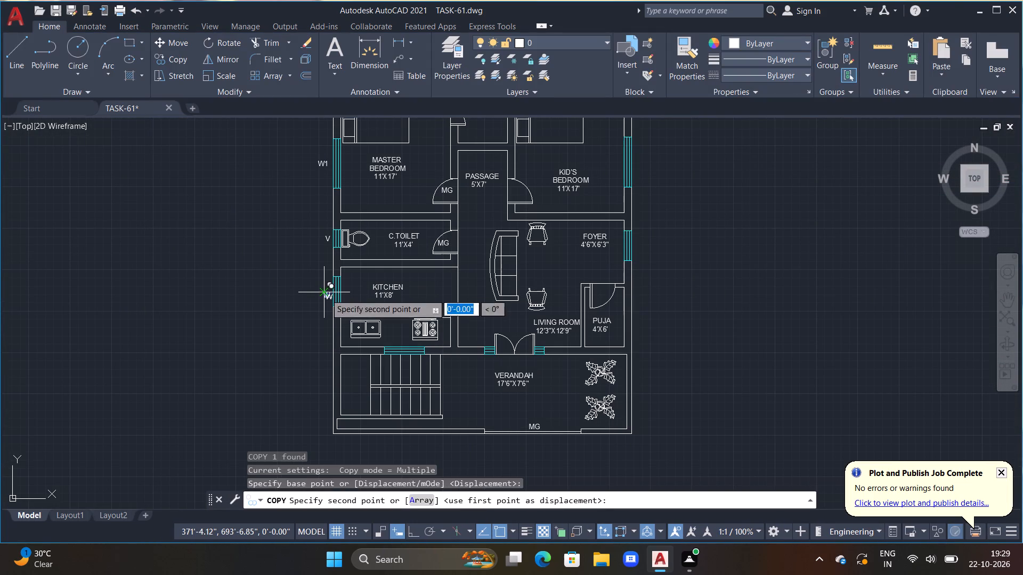
scroll(393, 186, "up", 1)
middle_click_drag(394, 186, 348, 494)
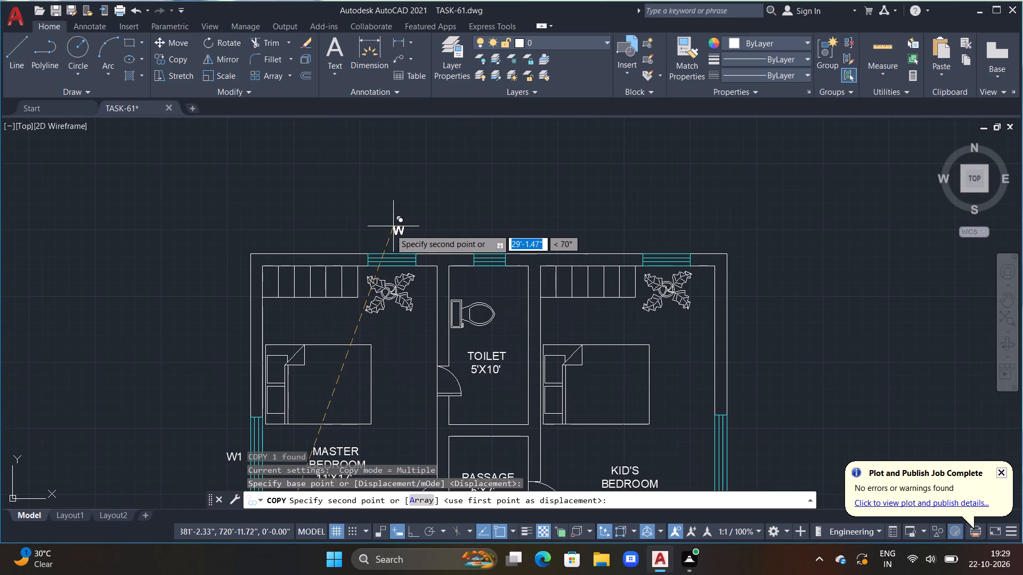
double_click(380, 239)
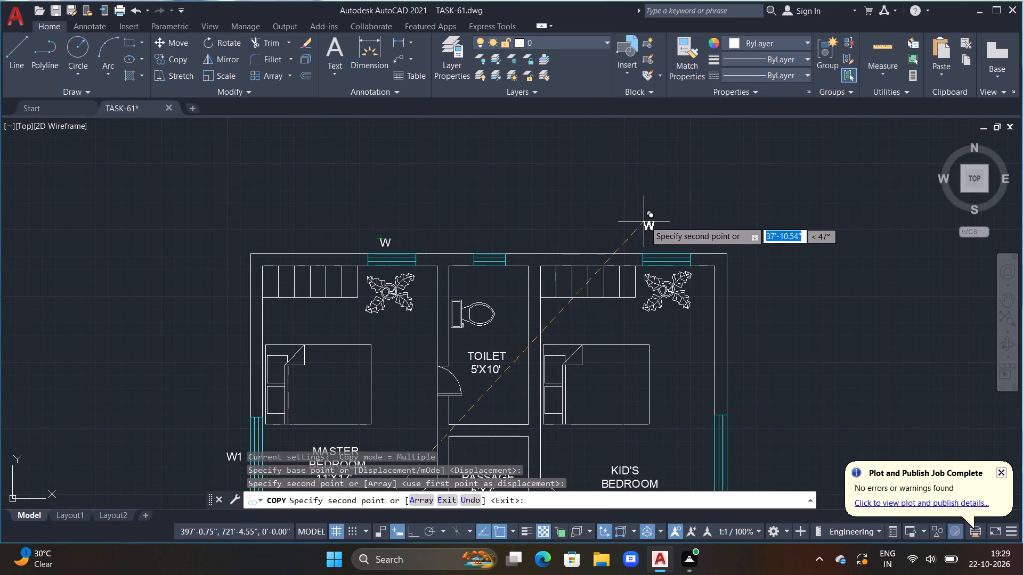
left_click(659, 236)
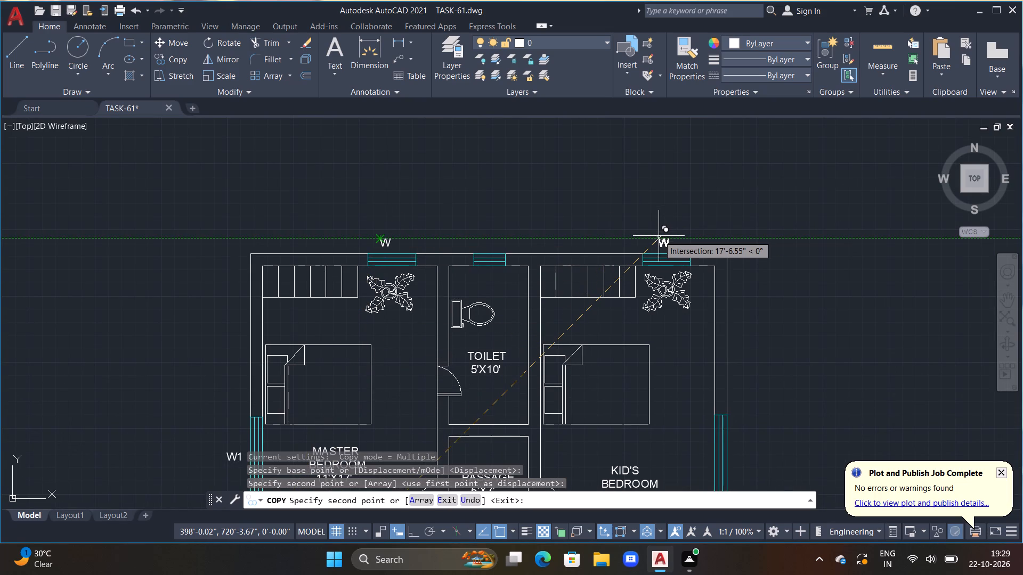
middle_click_drag(646, 295, 502, 203)
middle_click_drag(607, 333, 601, 247)
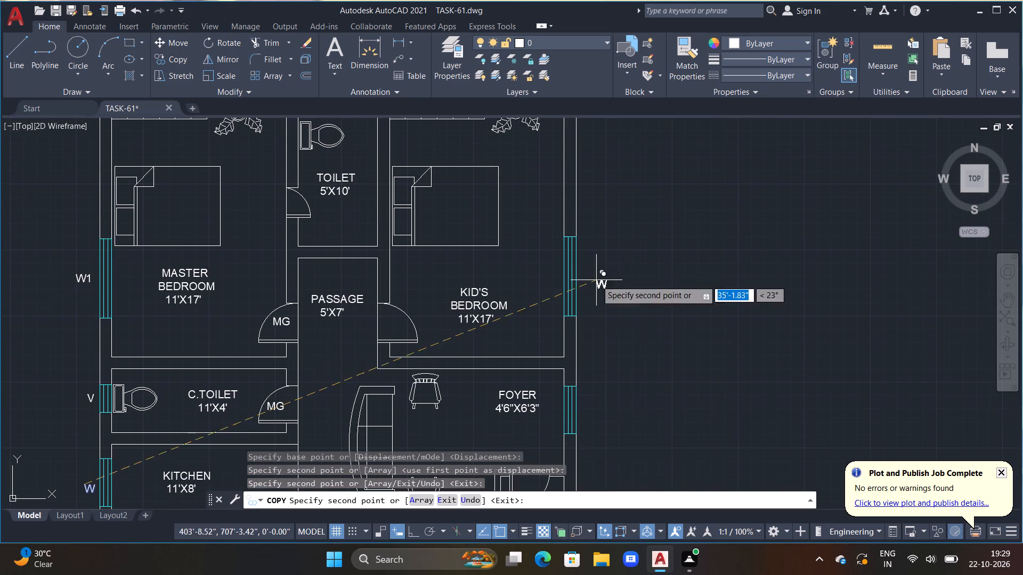
double_click(583, 407)
key("Escape")
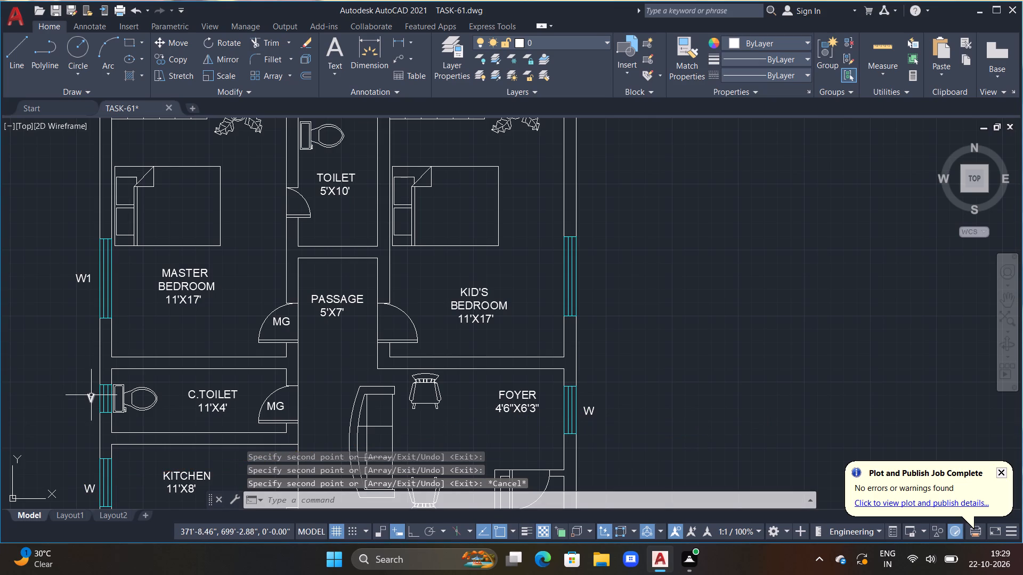
Copy the C.TOILET window's V label to just outside the upper-wall window of the 5'X10' TOILET.
left_click(91, 396)
type("CO")
key("space")
left_click_drag(91, 396, 121, 362)
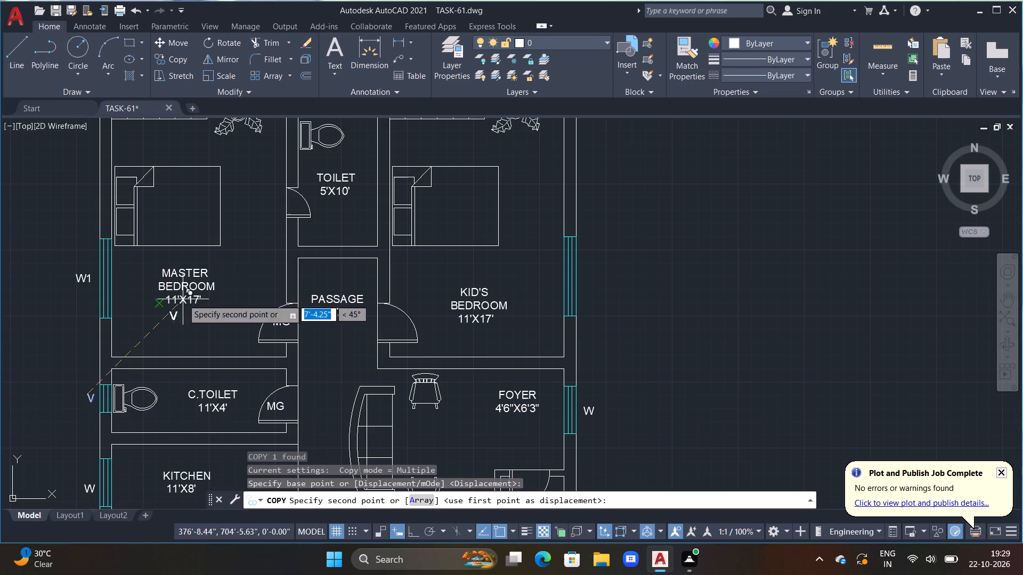
middle_click_drag(281, 222, 302, 424)
scroll(331, 276, "up", 2)
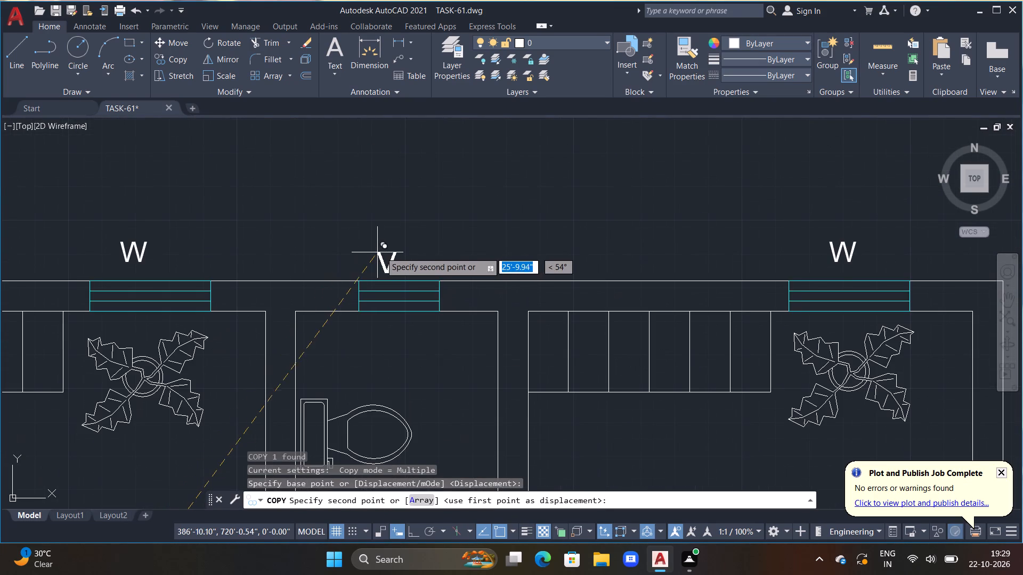
double_click(388, 252)
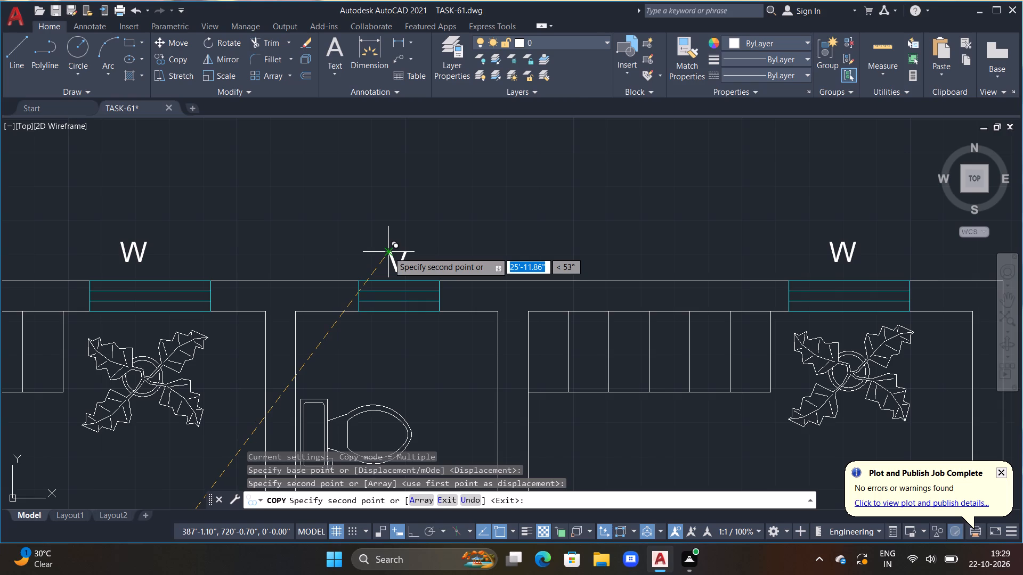
scroll(389, 257, "down", 2)
key("Escape")
Copy the master bedroom's W1 label to just outside the kid's bedroom side window, at about the same height.
middle_click_drag(406, 343, 407, 291)
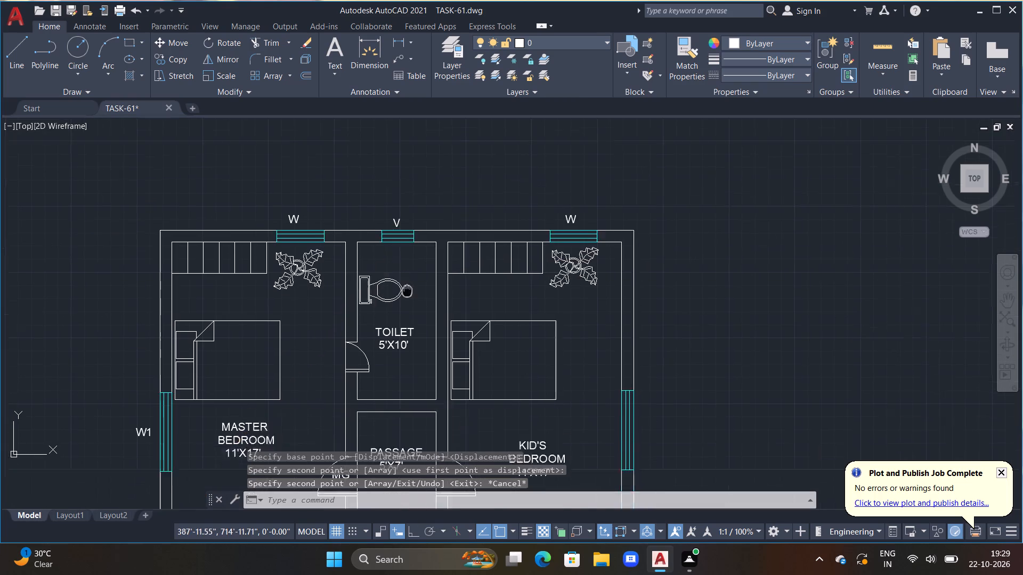
middle_click_drag(407, 291, 399, 229)
scroll(392, 246, "down", 1)
left_click(230, 315)
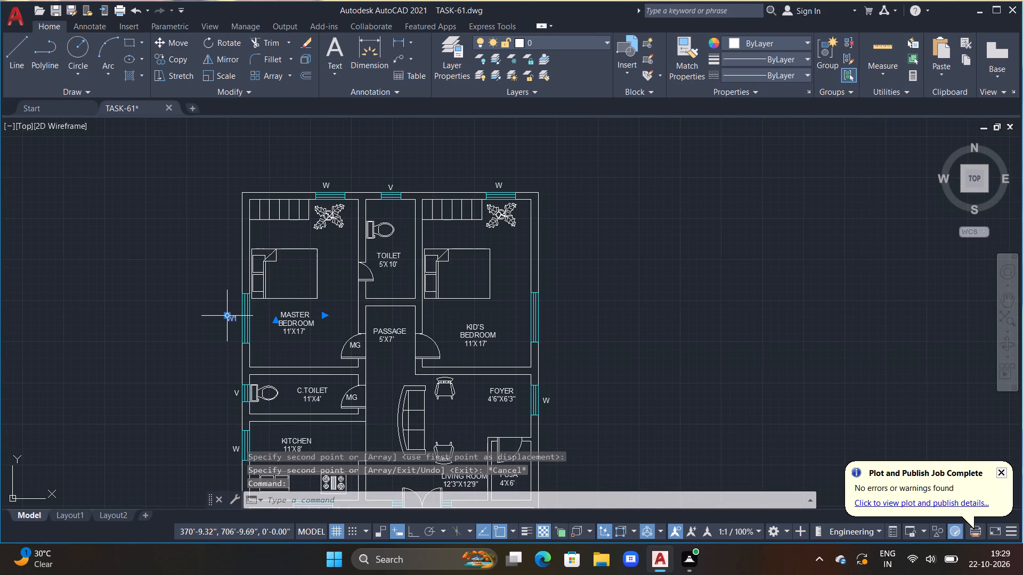
type("CO")
key("space")
left_click(231, 315)
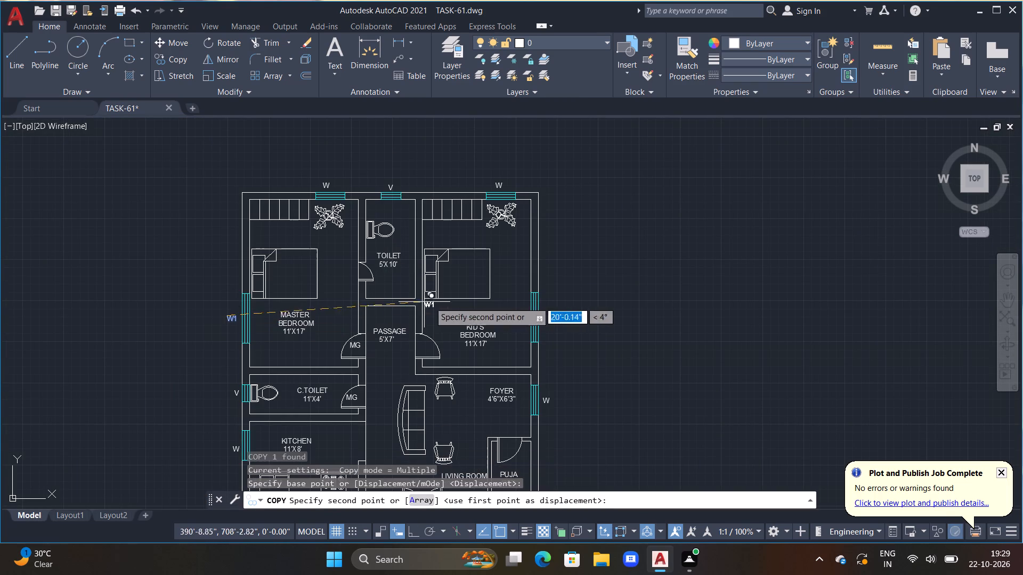
left_click(549, 312)
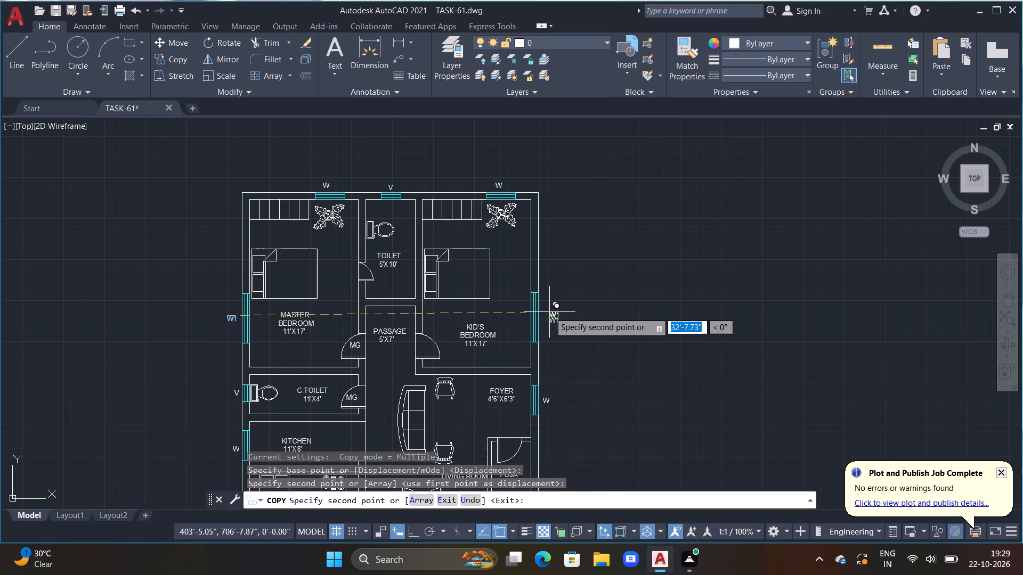
key("Escape")
Copy the verandah entrance's MG label to just below the small window on the kitchen side of the double door.
middle_click_drag(556, 347, 555, 272)
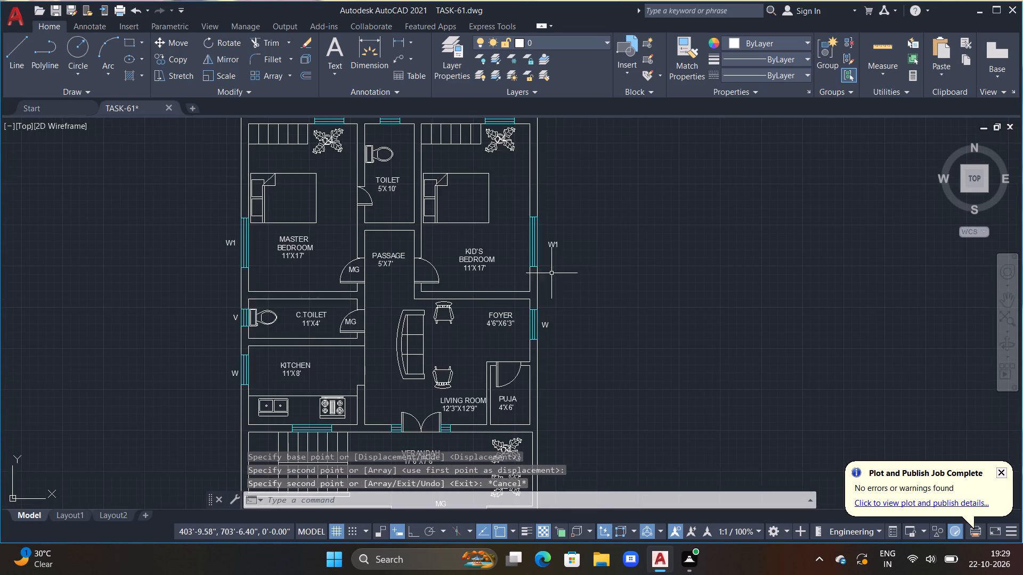
scroll(541, 311, "down", 1)
scroll(459, 385, "up", 2)
middle_click_drag(462, 389, 415, 288)
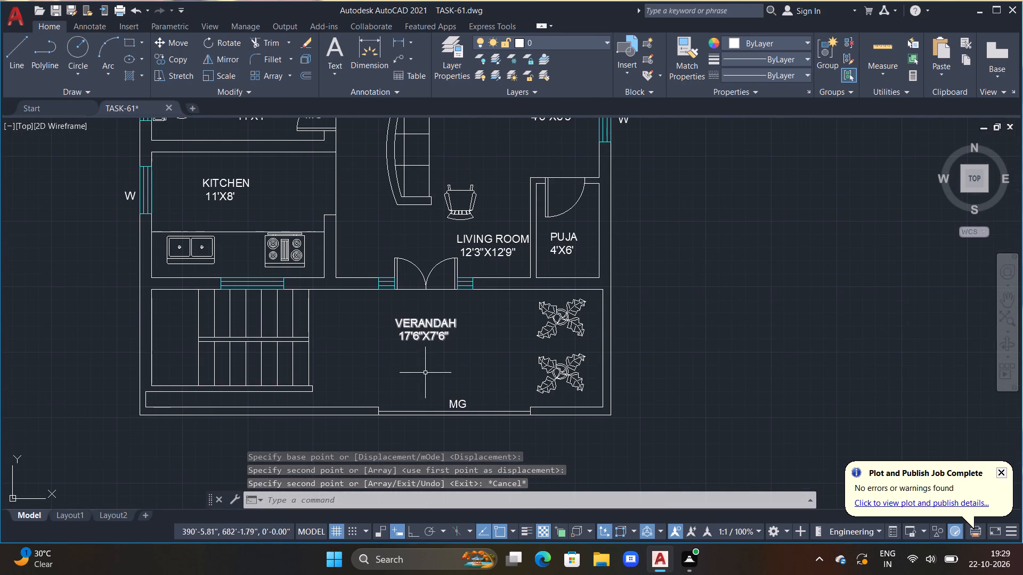
left_click(450, 401)
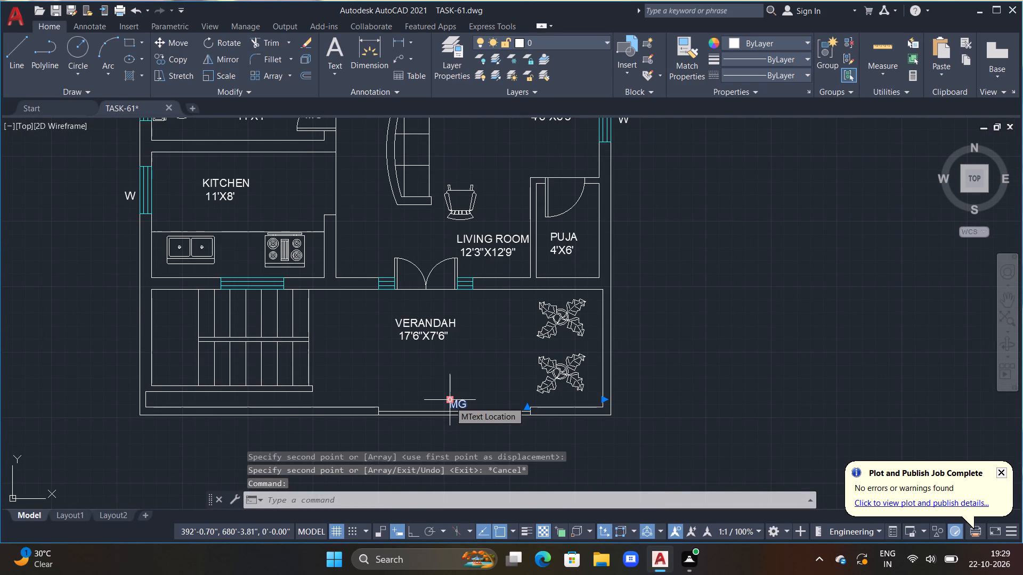
type("CO")
key("space")
left_click_drag(450, 401, 444, 391)
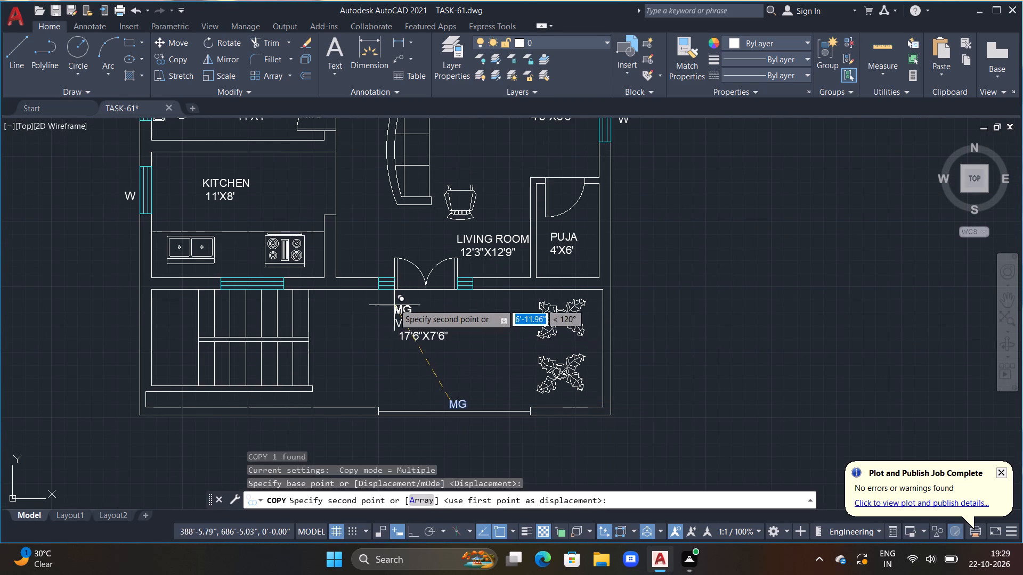
scroll(389, 298, "up", 2)
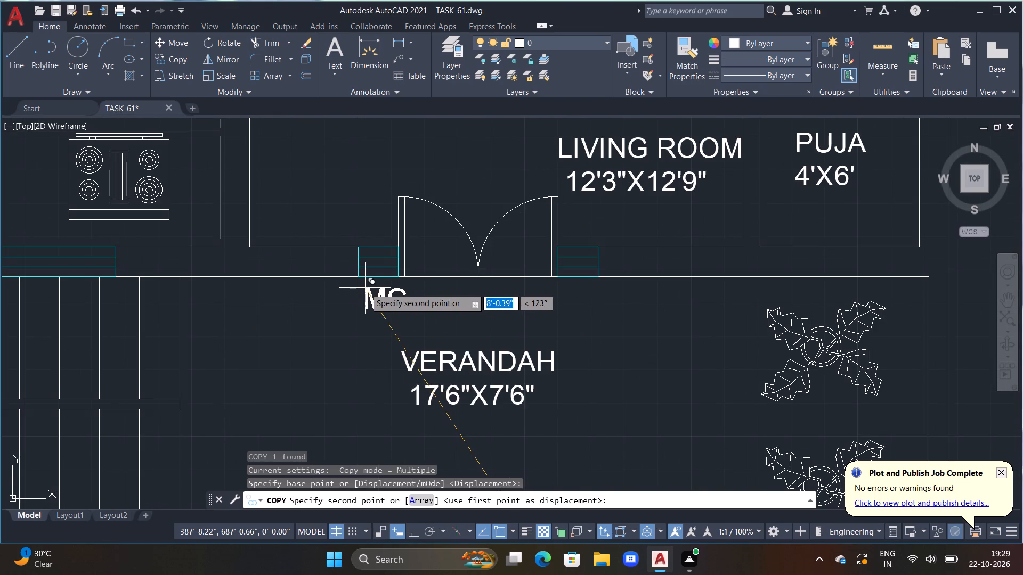
left_click(365, 288)
key("Escape")
Replace the copied MG text below the small window beside the double door with FW.
double_click(367, 289)
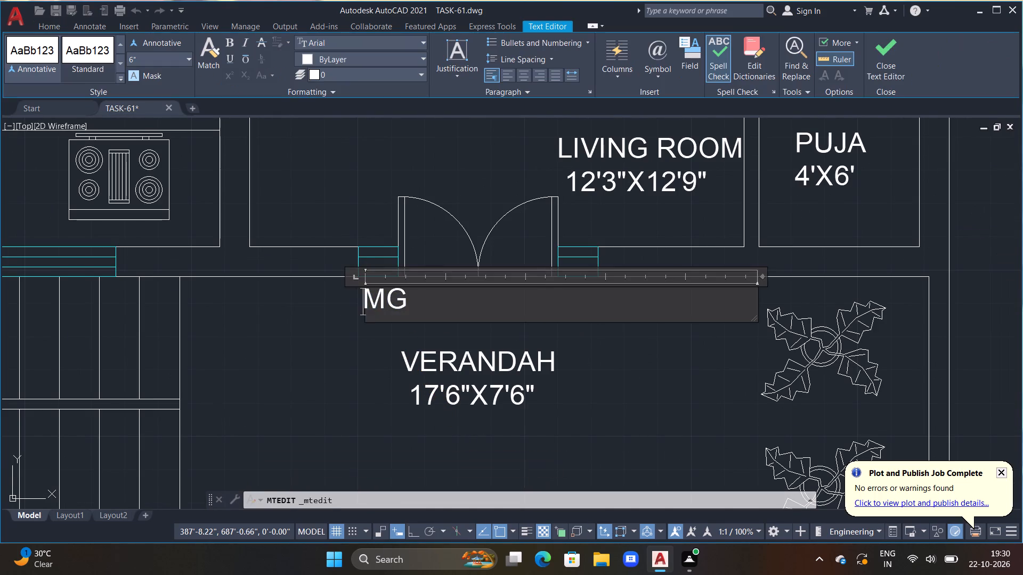
scroll(383, 308, "up", 1)
left_click_drag(424, 299, 310, 298)
key("BackSpace")
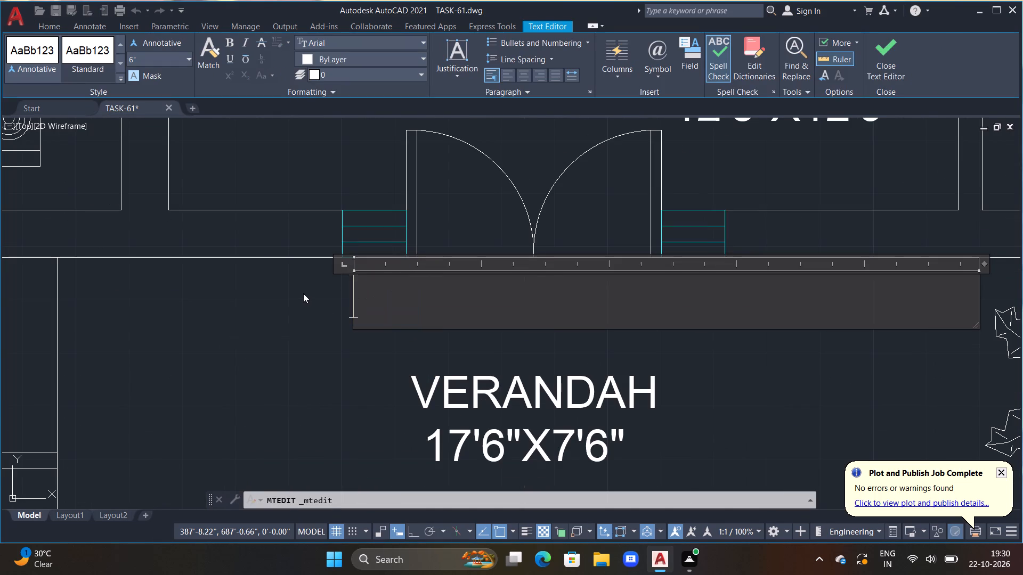
type("FM")
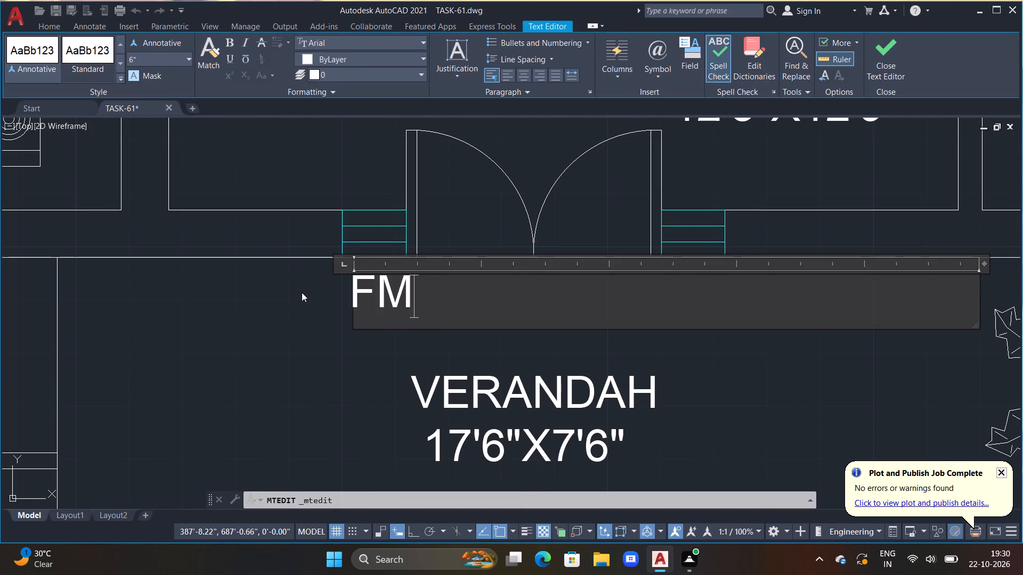
left_click(435, 304)
key("BackSpace")
key("w")
double_click(278, 324)
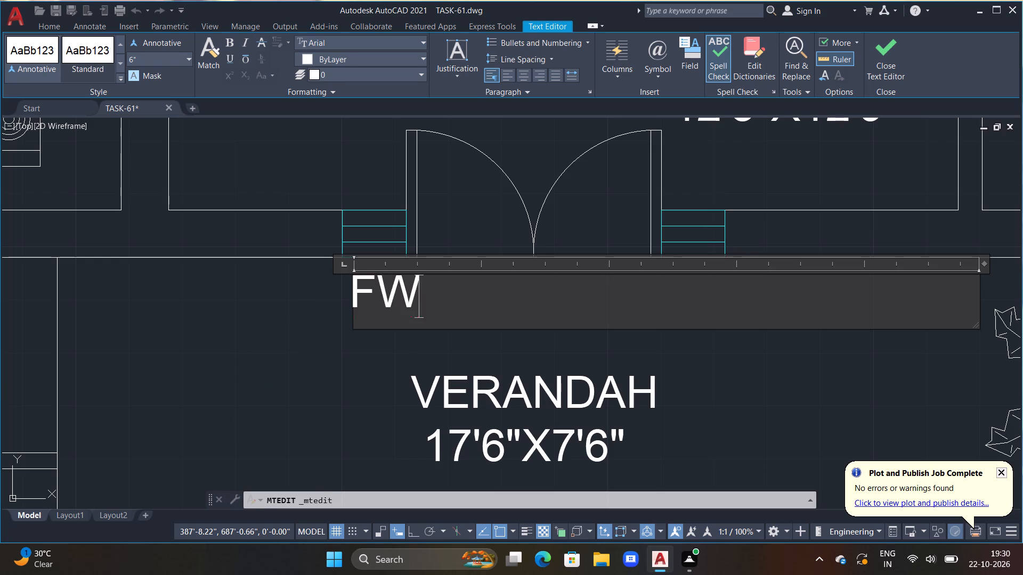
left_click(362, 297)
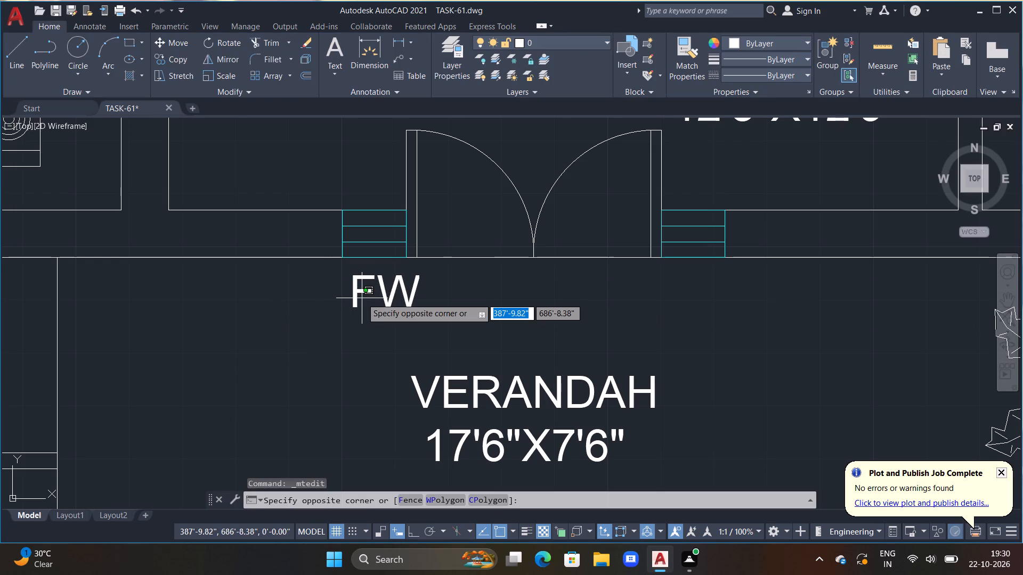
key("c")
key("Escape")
Copy the FW label to just below the matching small window on the other side of the verandah double door.
left_click(354, 280)
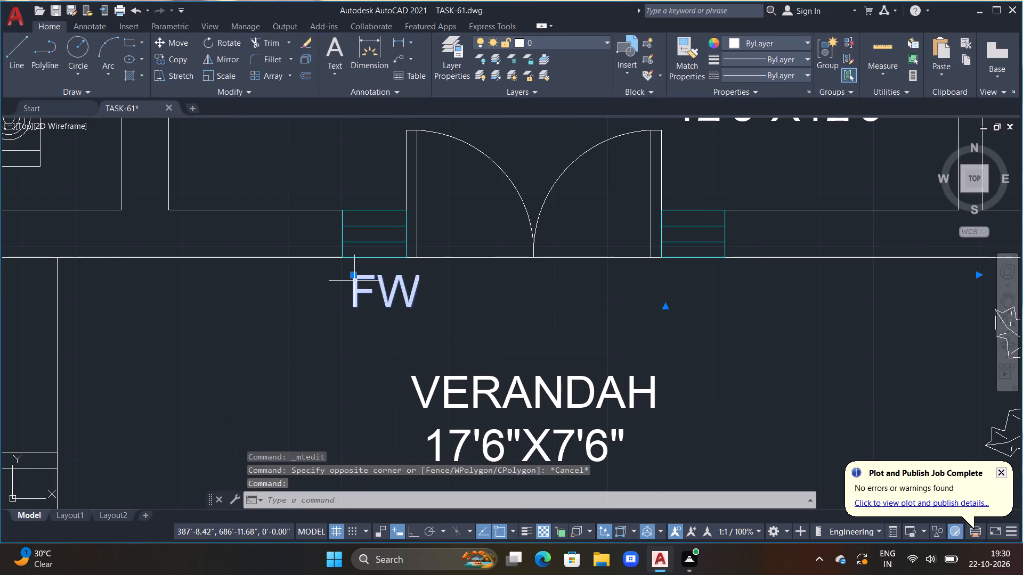
key("c")
type("O")
key("space")
left_click(354, 285)
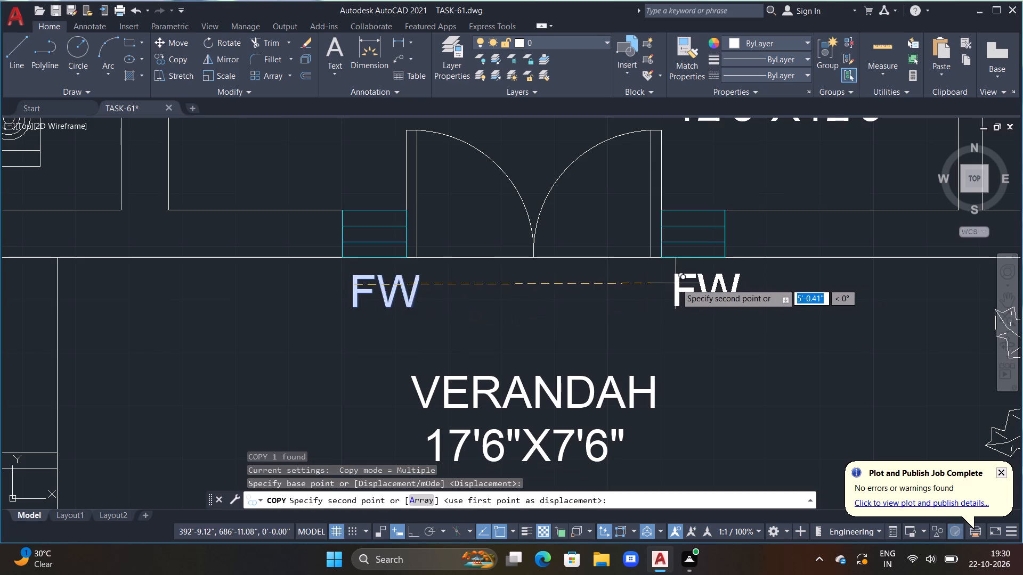
left_click(671, 277)
key("Escape")
Copy the W label from the kitchen's side window to just above the kitchen window facing the staircase.
scroll(669, 299, "down", 3)
middle_click_drag(669, 349, 619, 300)
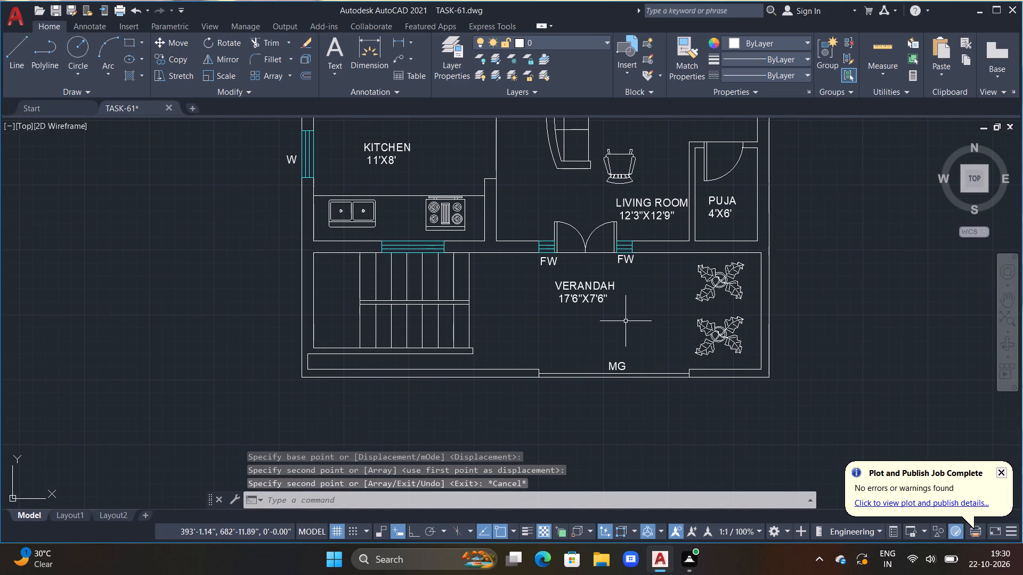
scroll(605, 298, "down", 1)
middle_click_drag(575, 279, 577, 319)
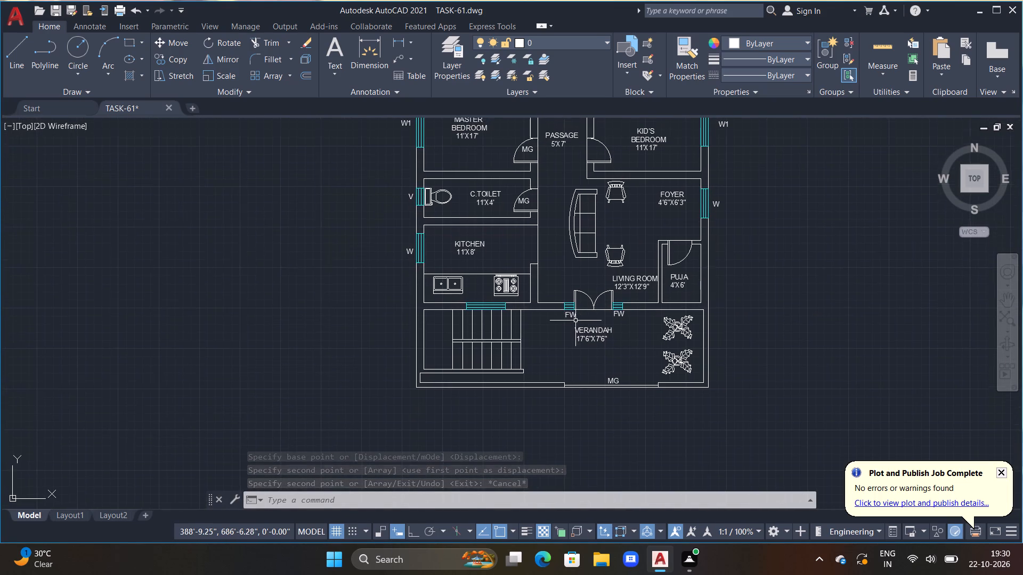
scroll(484, 317, "up", 1)
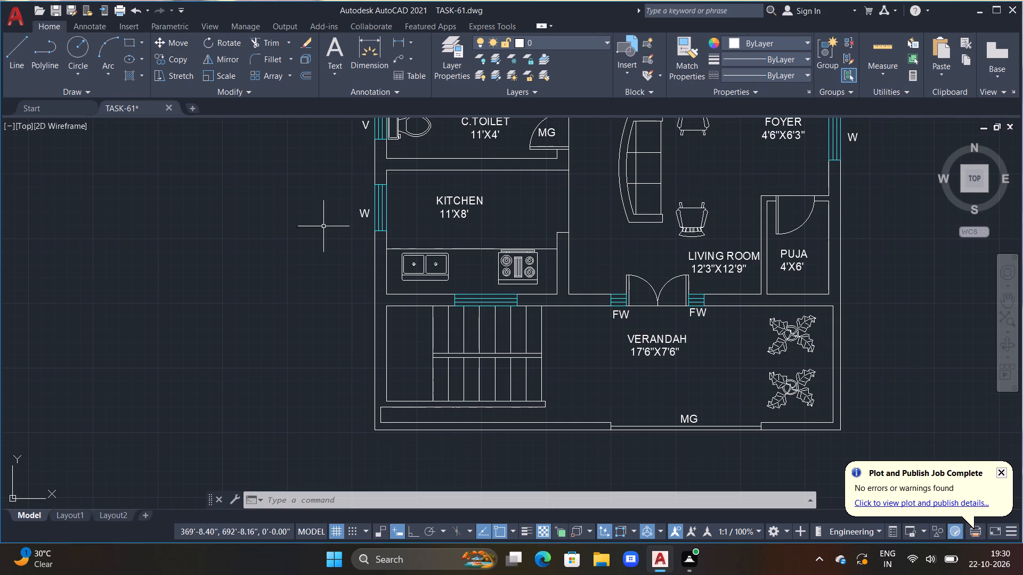
left_click(361, 212)
type("CO")
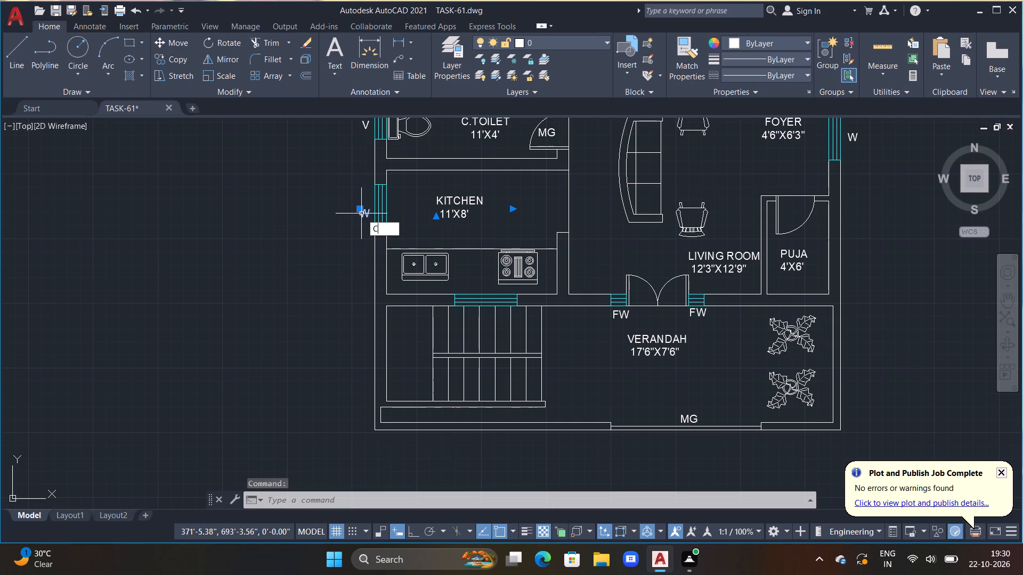
key("space")
left_click_drag(361, 213, 370, 225)
scroll(468, 287, "up", 2)
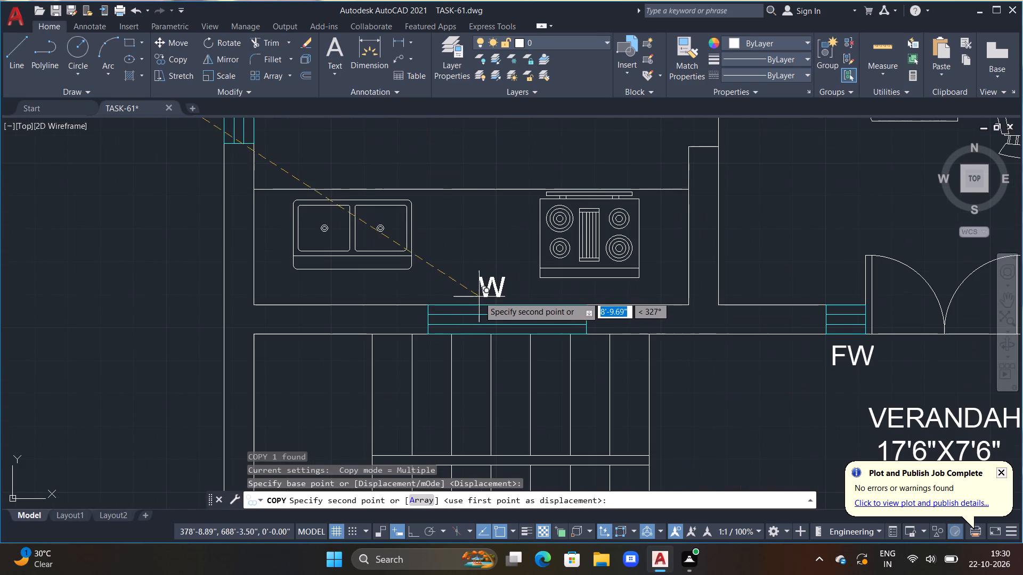
left_click(482, 295)
key("Escape")
Copy the FW label from beside the double door into the swing of the PUJA room door.
scroll(482, 296, "down", 3)
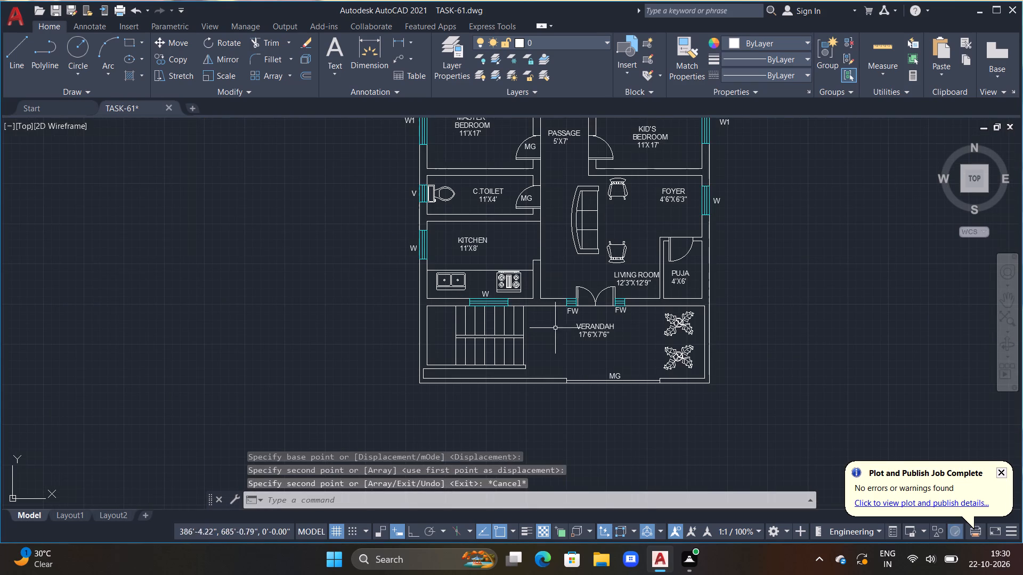
middle_click_drag(566, 320, 529, 275)
middle_click_drag(529, 274, 527, 391)
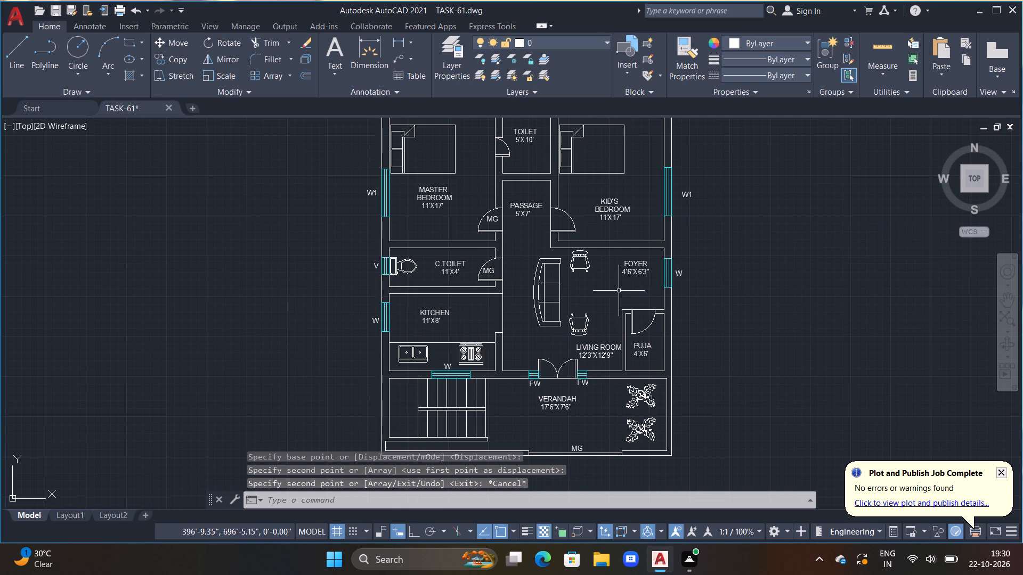
middle_click_drag(631, 330, 591, 327)
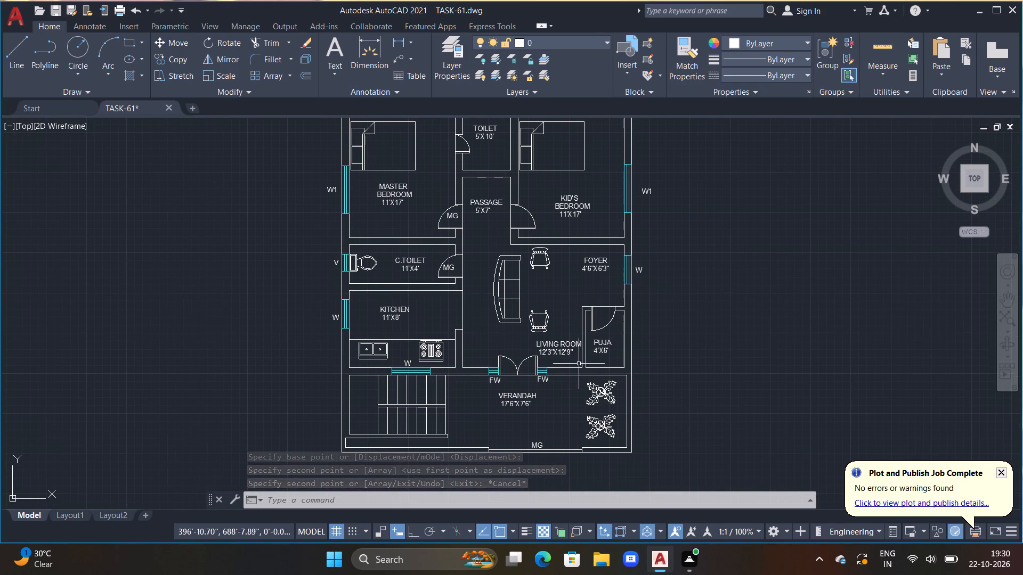
scroll(577, 367, "up", 1)
left_click(525, 389)
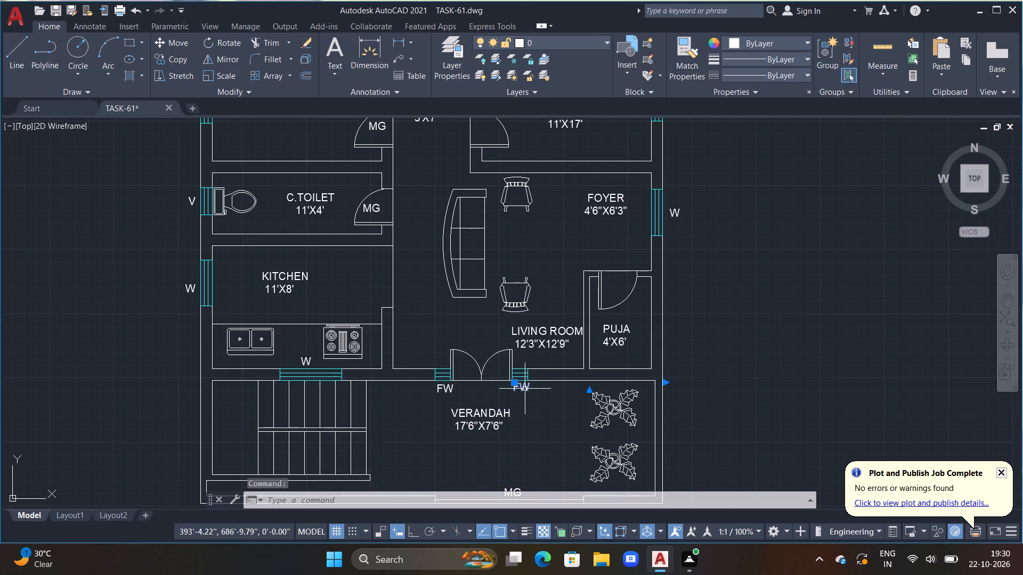
type("CO")
key("space")
left_click(525, 389)
scroll(604, 286, "up", 1)
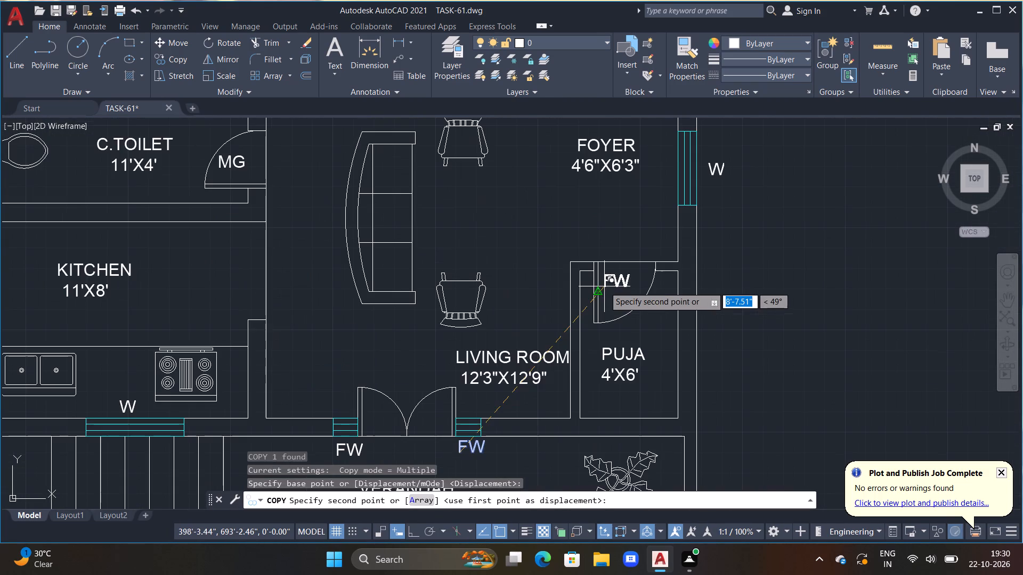
left_click(605, 289)
key("Escape")
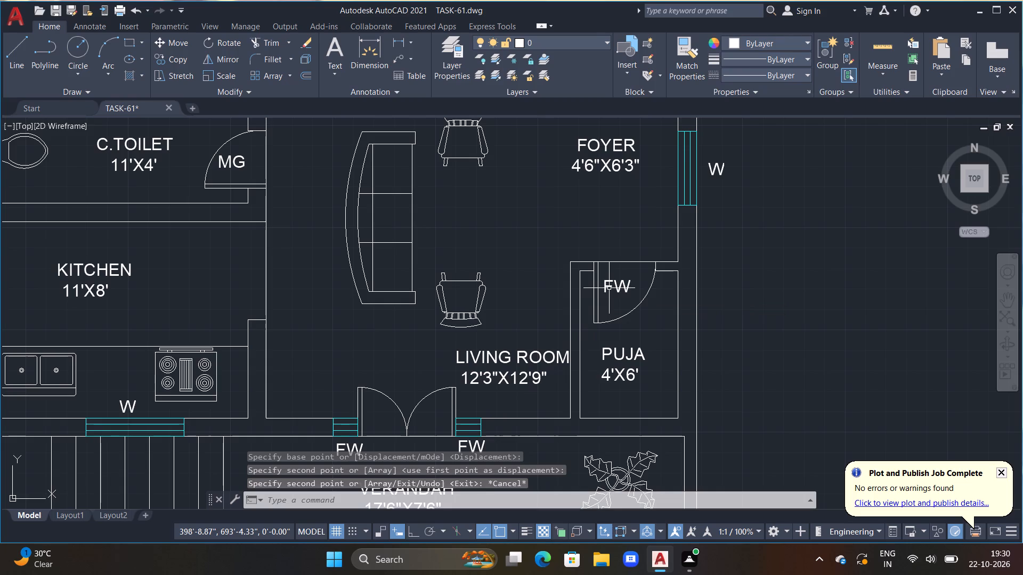
Replace the copied FW text at the PUJA room door with PD.
double_click(609, 288)
scroll(609, 288, "up", 3)
left_click_drag(687, 273, 530, 299)
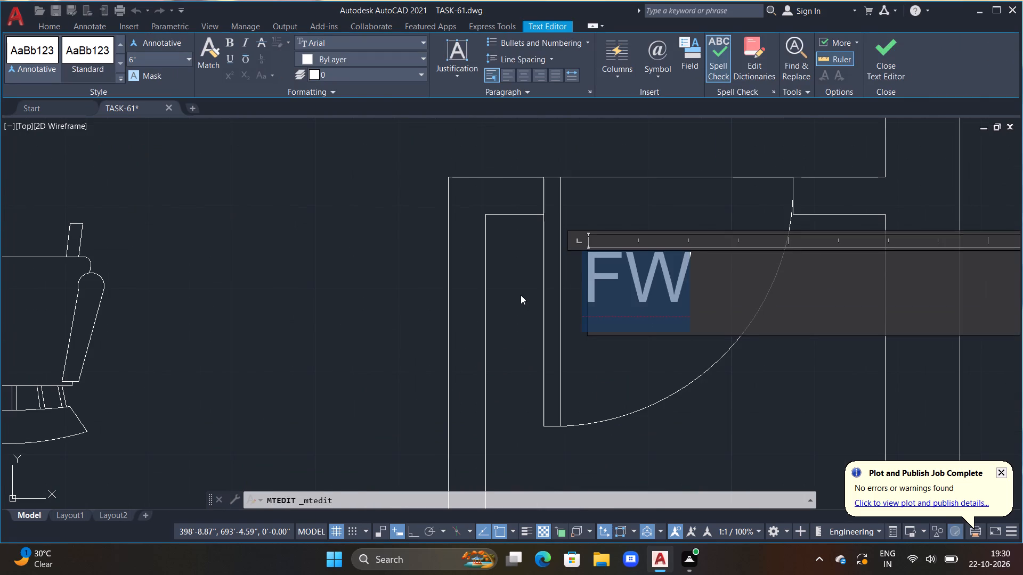
key("BackSpace")
type("PD")
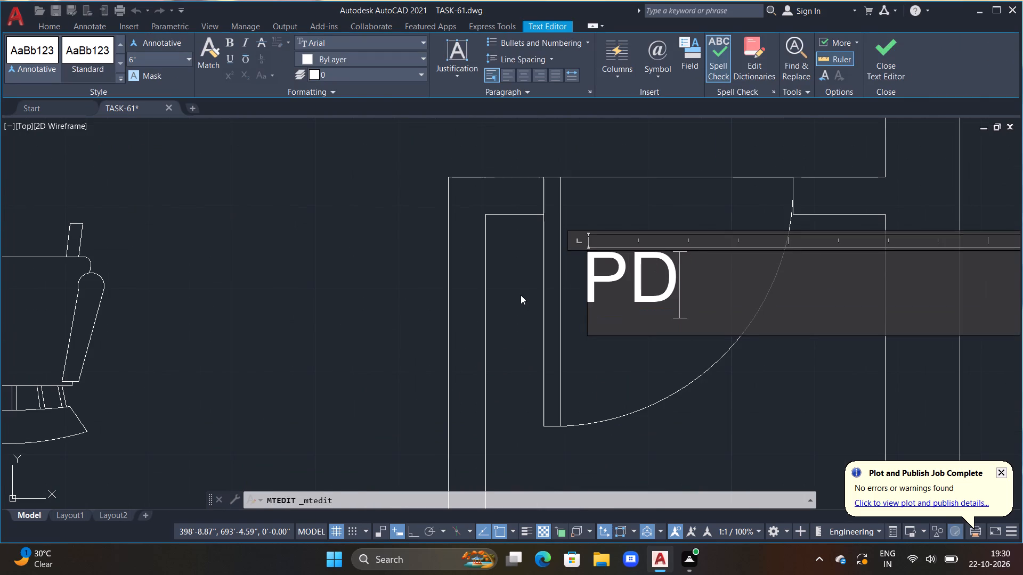
left_click_drag(102, 380, 119, 376)
Replace the MG text at the C.TOILET door with D1.
scroll(202, 339, "down", 3)
middle_click_drag(161, 260, 448, 310)
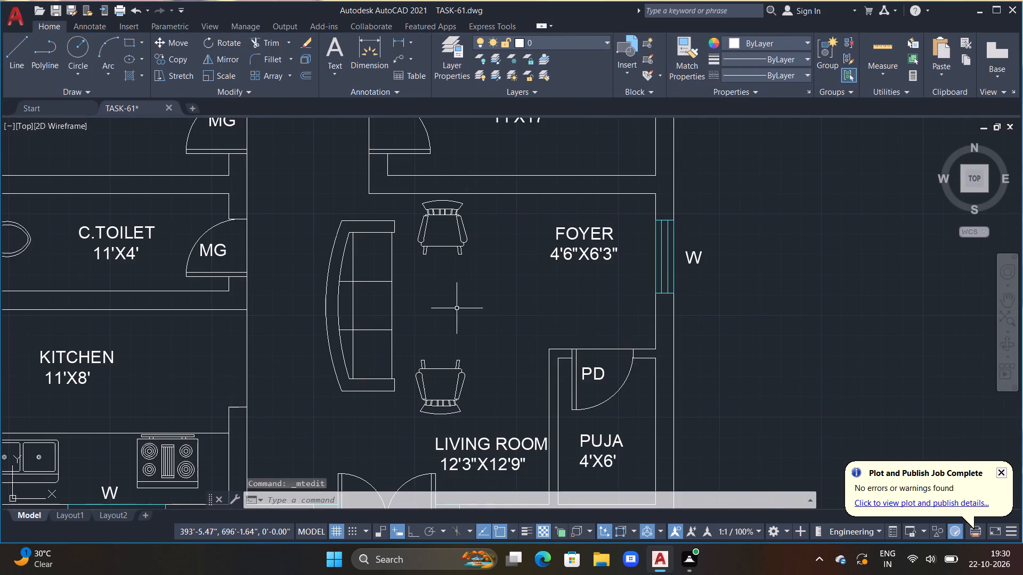
scroll(267, 290, "down", 1)
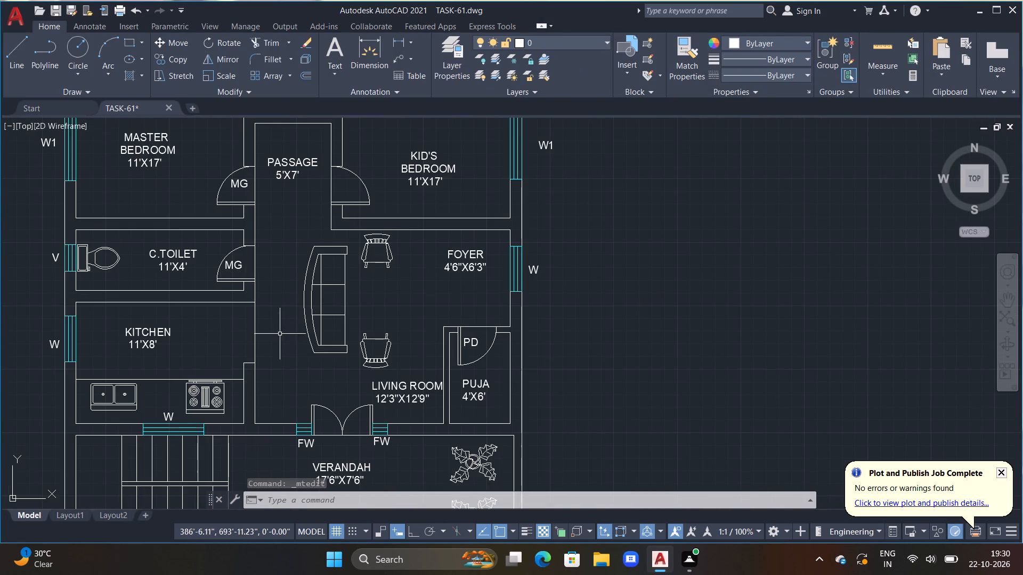
middle_click_drag(255, 289, 303, 389)
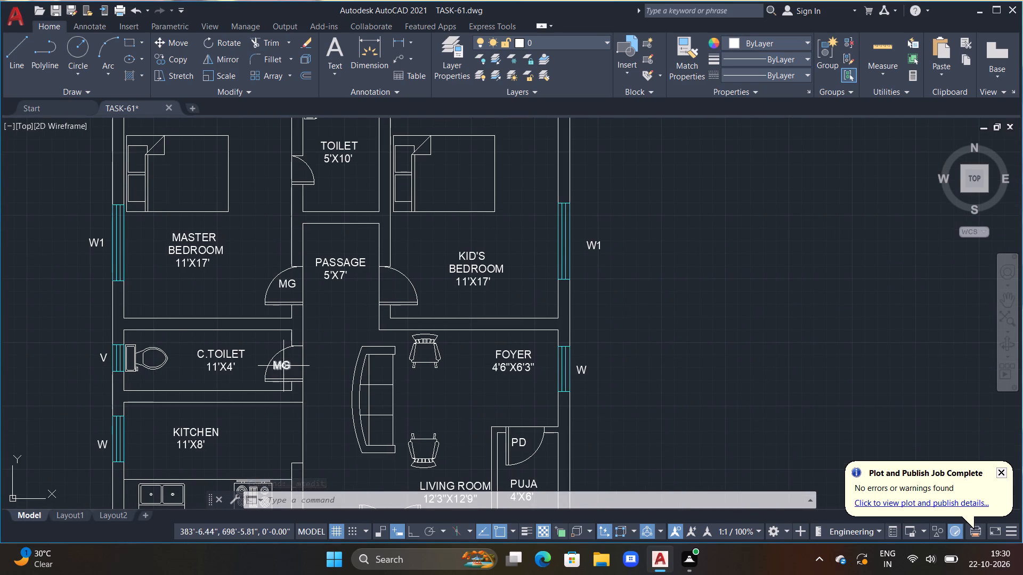
double_click(284, 365)
scroll(286, 365, "up", 2)
left_click_drag(304, 365, 203, 380)
key("BackSpace")
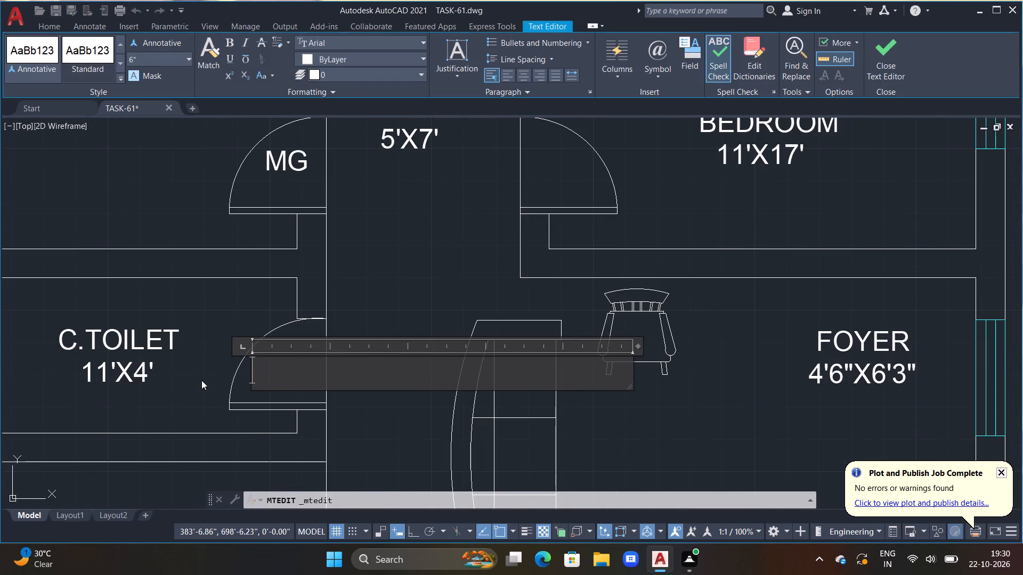
key("d")
key("1")
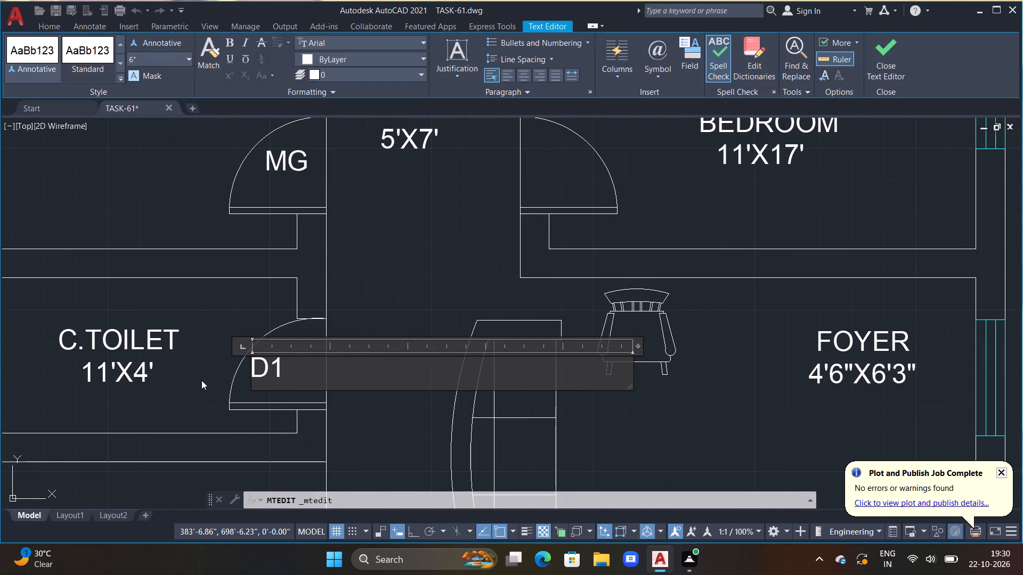
left_click(183, 381)
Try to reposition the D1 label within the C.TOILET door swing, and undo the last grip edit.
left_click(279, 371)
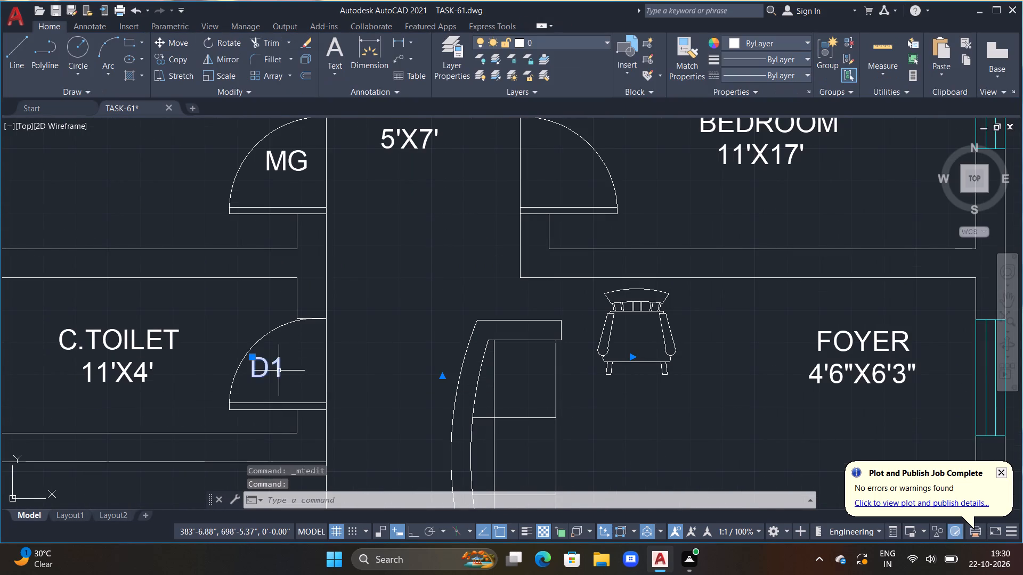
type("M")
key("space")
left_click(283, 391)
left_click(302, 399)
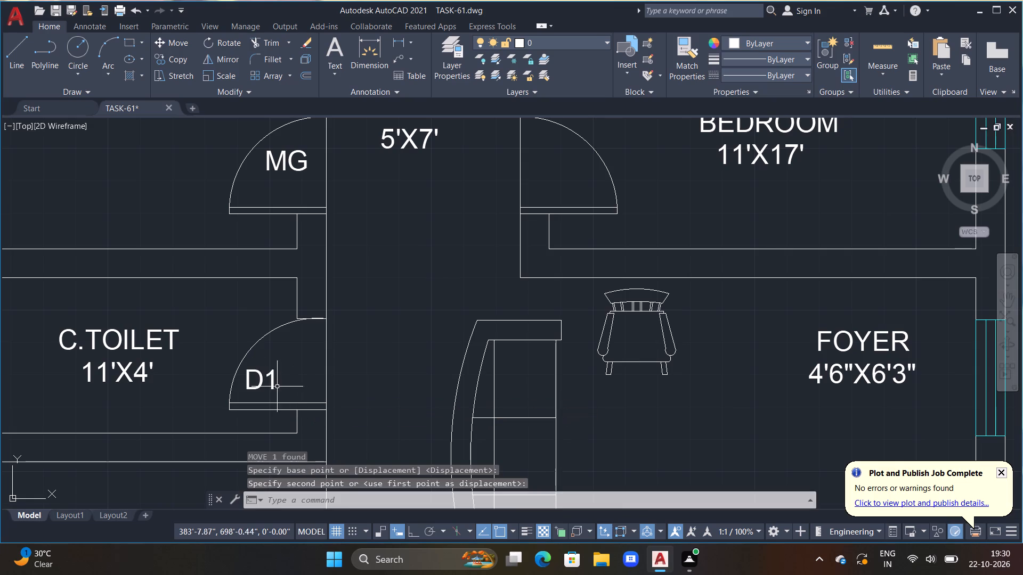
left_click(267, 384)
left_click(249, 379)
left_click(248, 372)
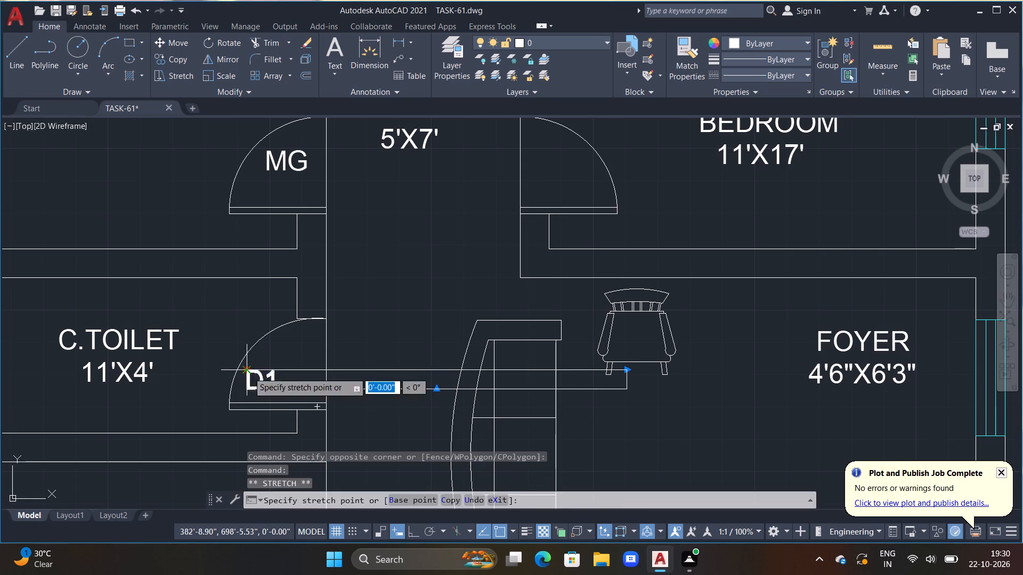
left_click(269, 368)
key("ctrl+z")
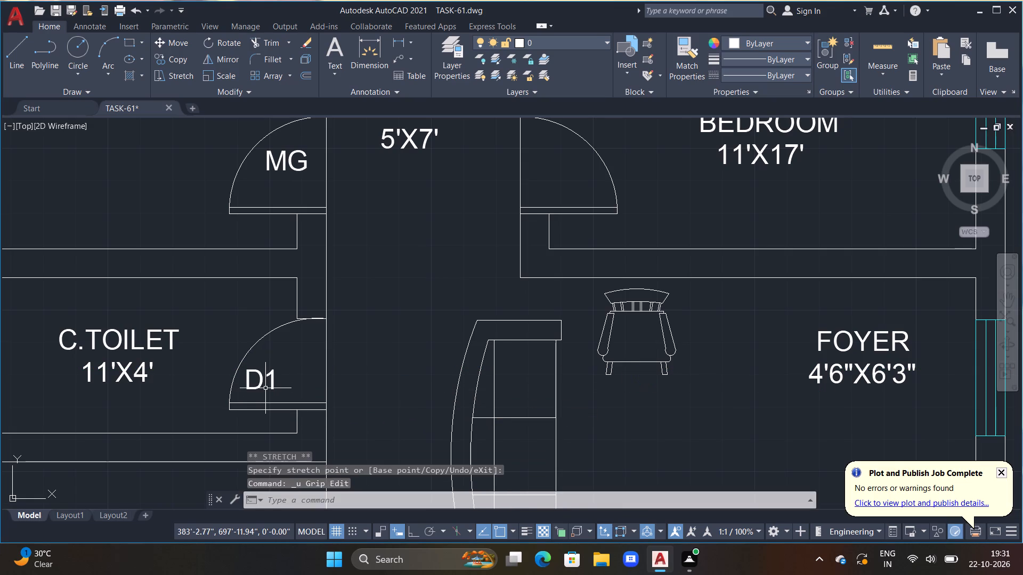
Move the D1 label to the middle of the C.TOILET door swing, clear of the arc and door leaf.
left_click(266, 383)
left_click(262, 382)
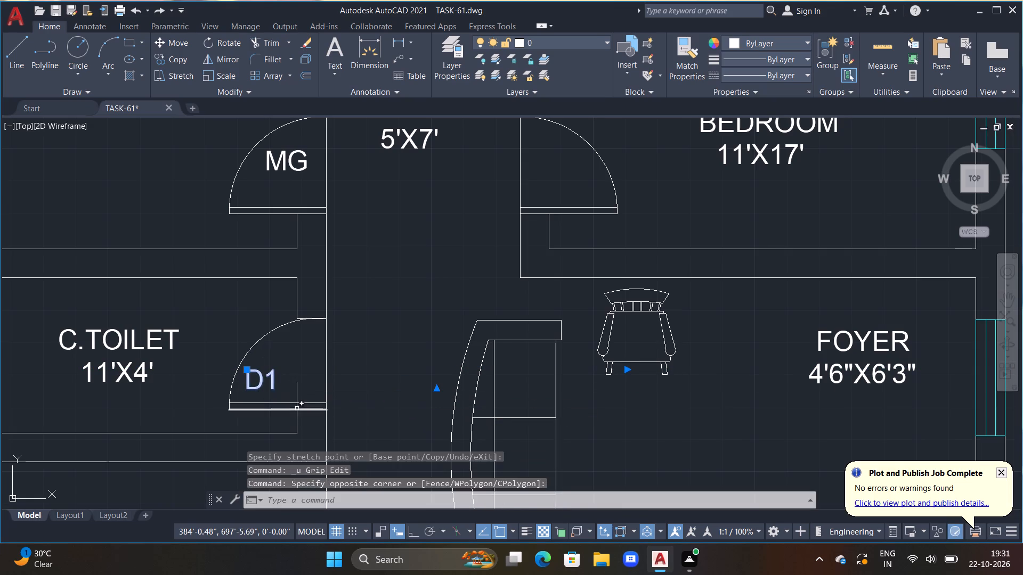
key("m")
key("space")
left_click_drag(316, 403, 333, 399)
left_click(339, 399)
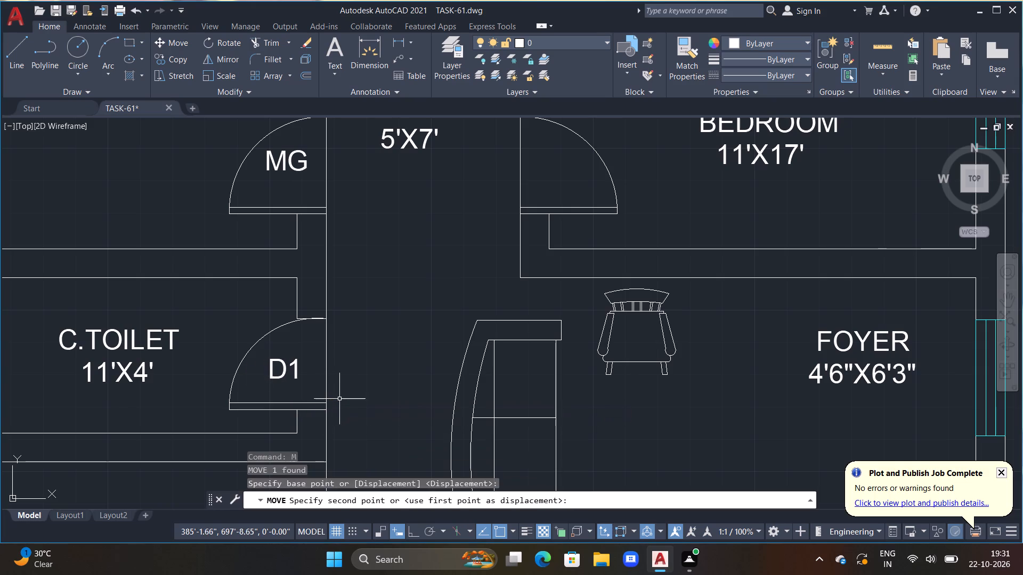
Replace the MG text at the master bedroom door with D.
scroll(360, 358, "down", 1)
scroll(353, 268, "down", 1)
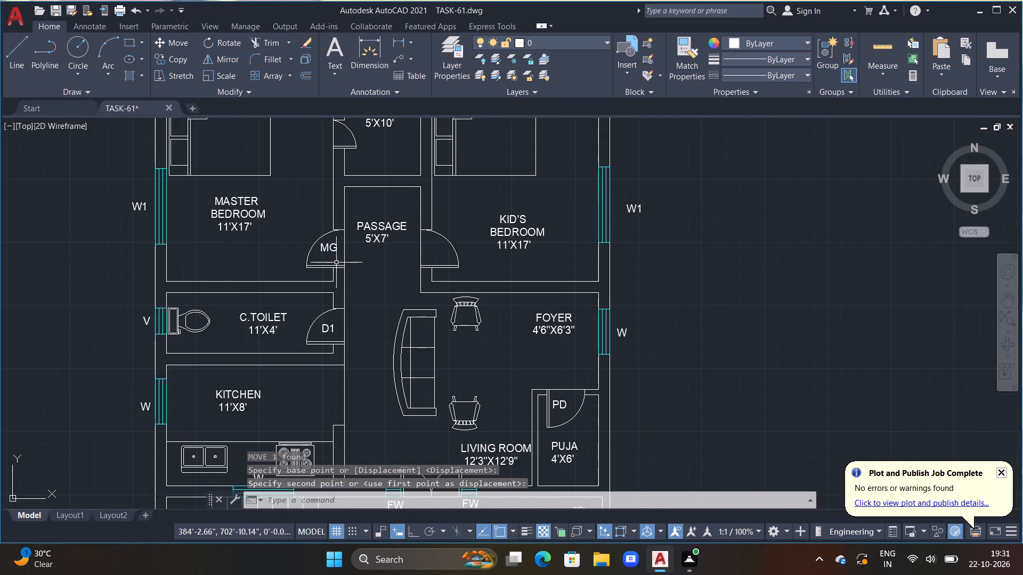
middle_click_drag(339, 265, 360, 318)
scroll(357, 315, "up", 1)
double_click(347, 294)
scroll(347, 294, "up", 2)
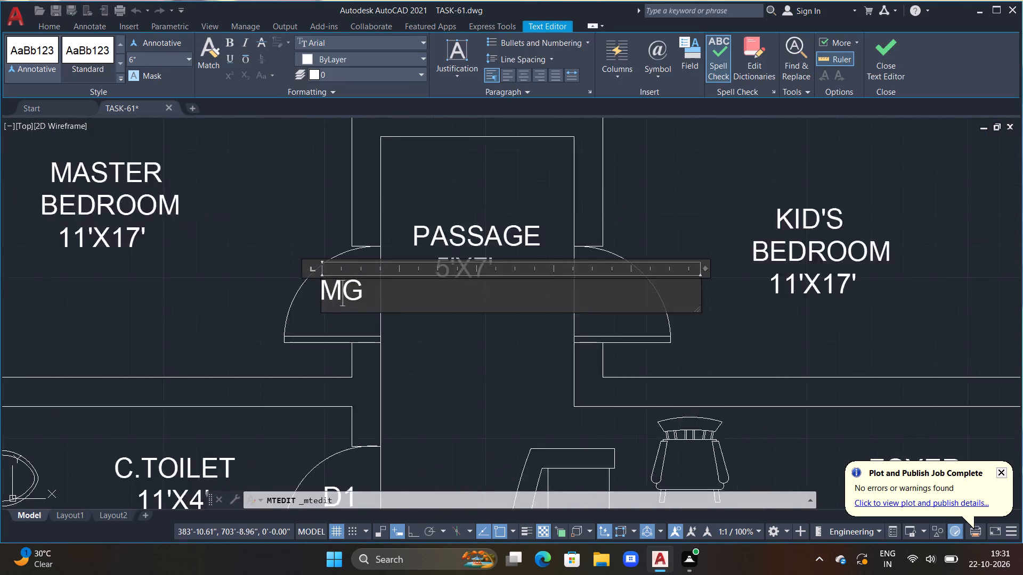
left_click_drag(399, 295, 303, 299)
key("BackSpace")
key("d")
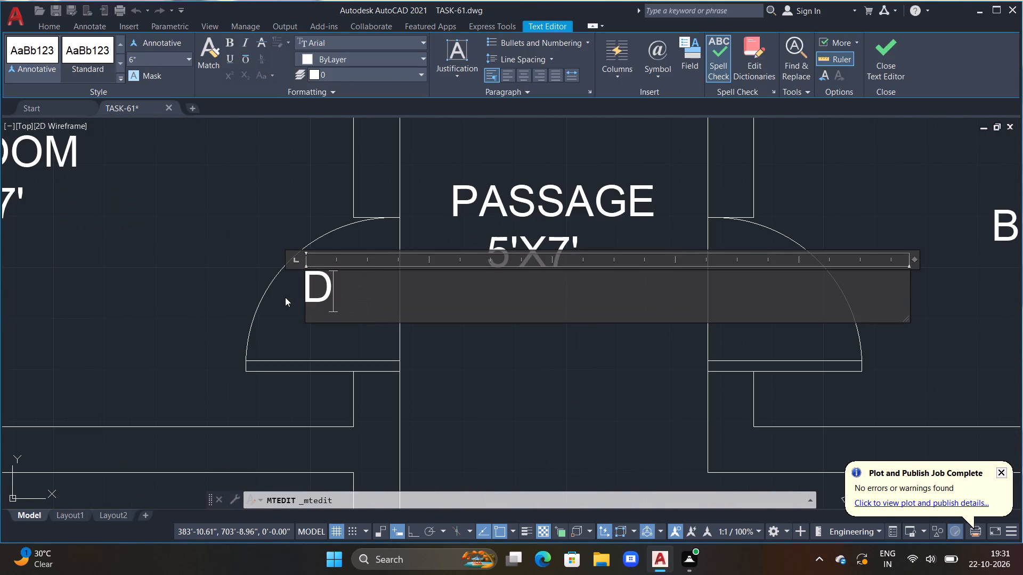
left_click(254, 279)
Move the D label slightly down and across to centre it in the master bedroom door swing.
scroll(339, 356, "down", 1)
left_click(321, 319)
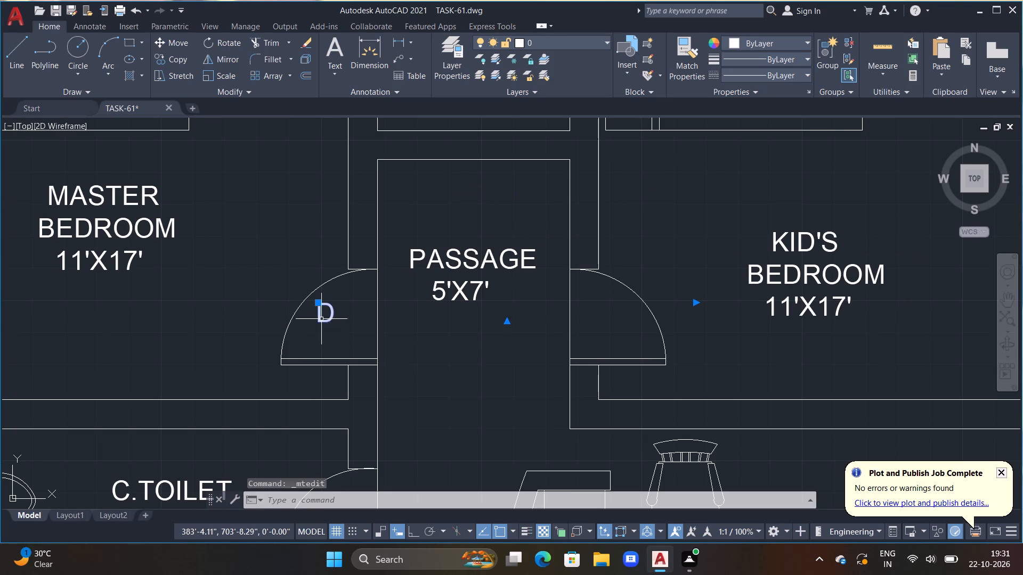
type("M")
key("space")
left_click(319, 348)
left_click(328, 354)
Copy the D1 label from the C.TOILET door swing into the TOILET door swing.
scroll(331, 331, "down", 2)
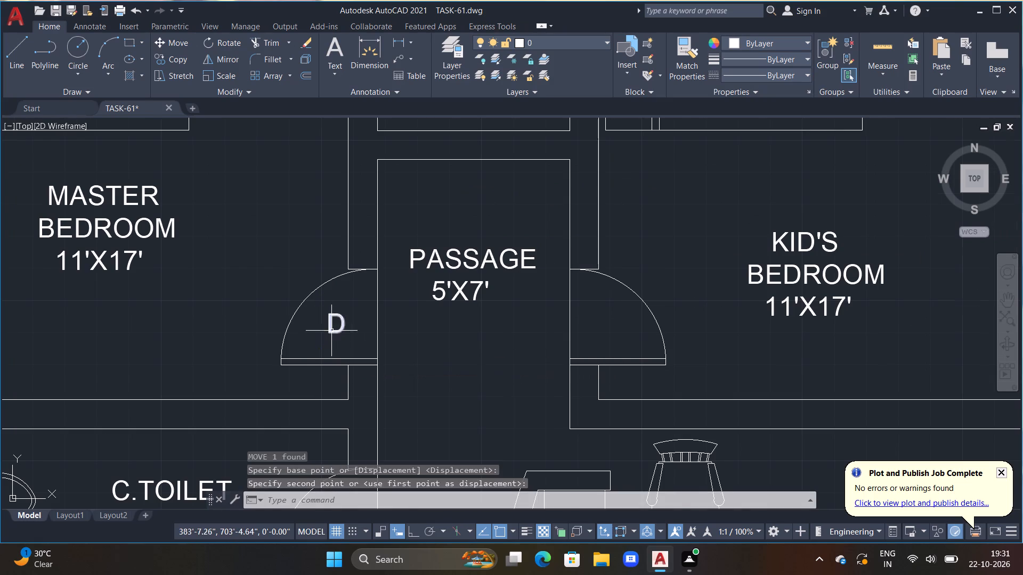
scroll(331, 331, "down", 1)
middle_click_drag(371, 350, 367, 276)
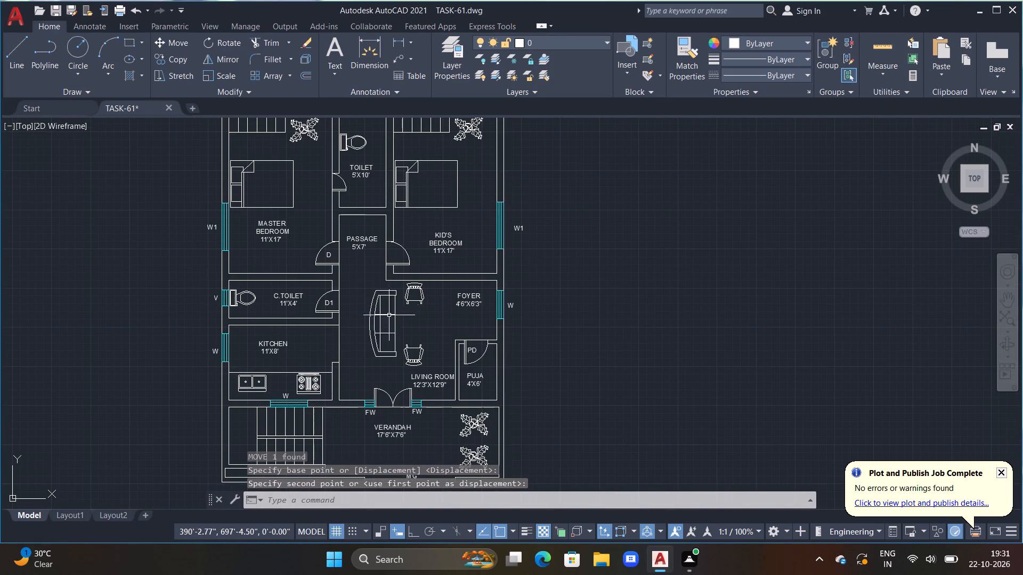
left_click(328, 303)
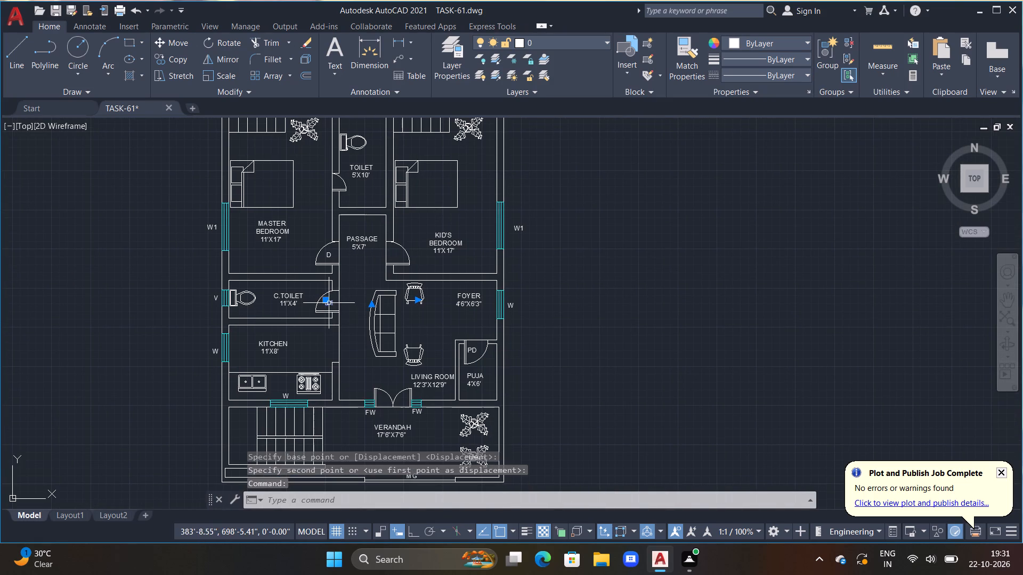
type("CO")
key("space")
left_click(330, 303)
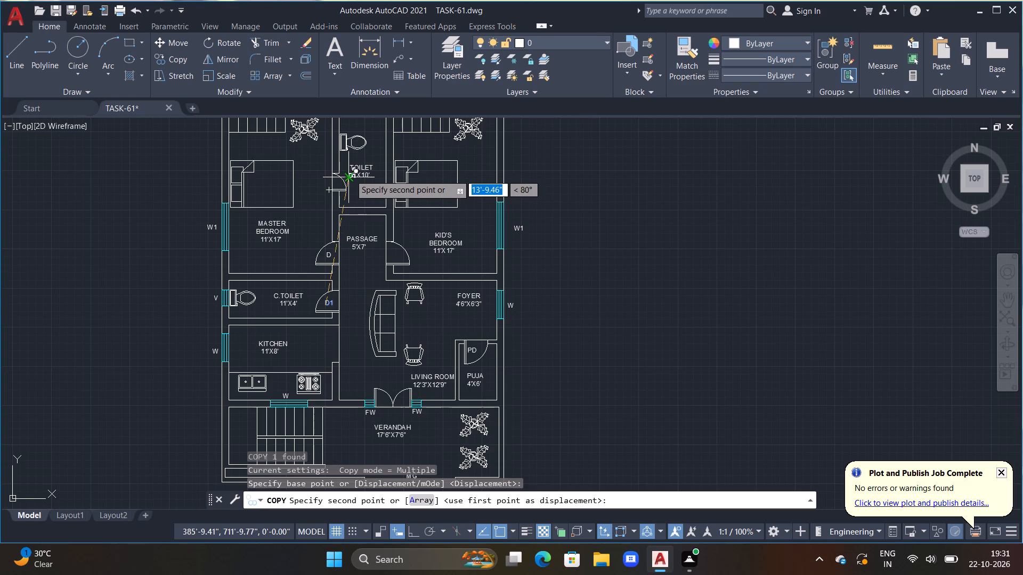
scroll(345, 183, "up", 5)
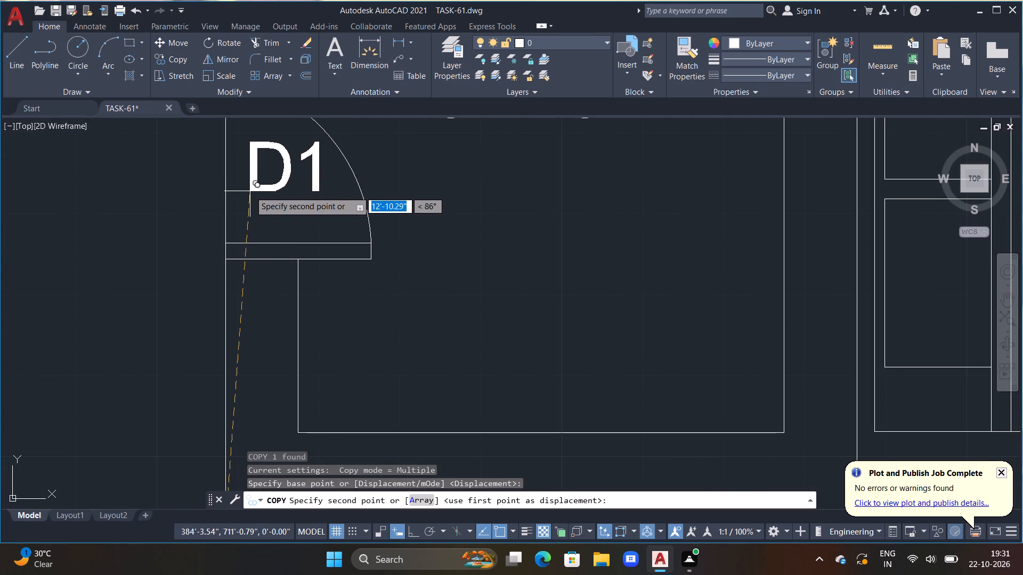
double_click(250, 191)
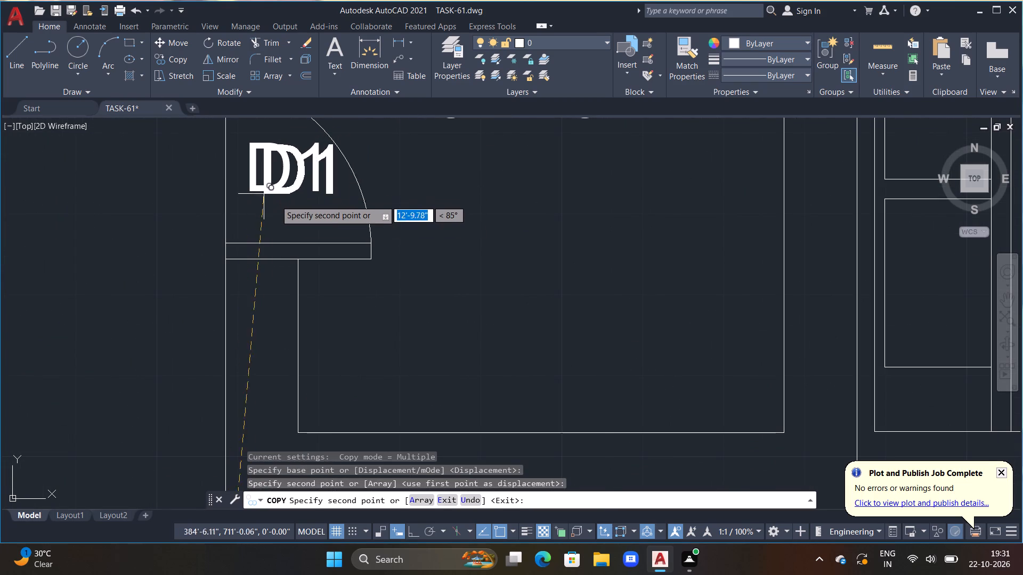
scroll(338, 279, "down", 2)
middle_click_drag(347, 287, 334, 69)
scroll(550, 236, "down", 1)
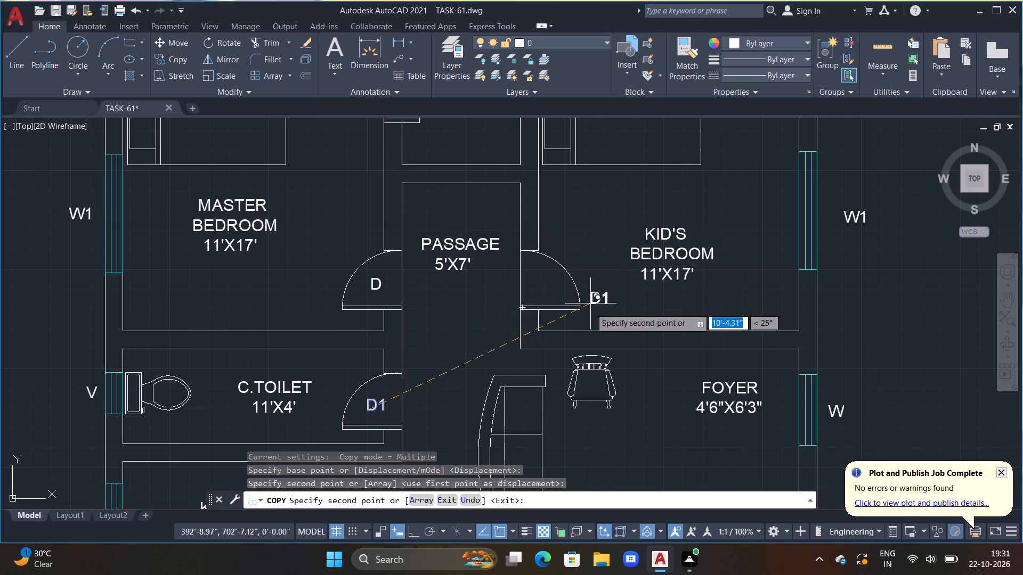
scroll(590, 309, "down", 1)
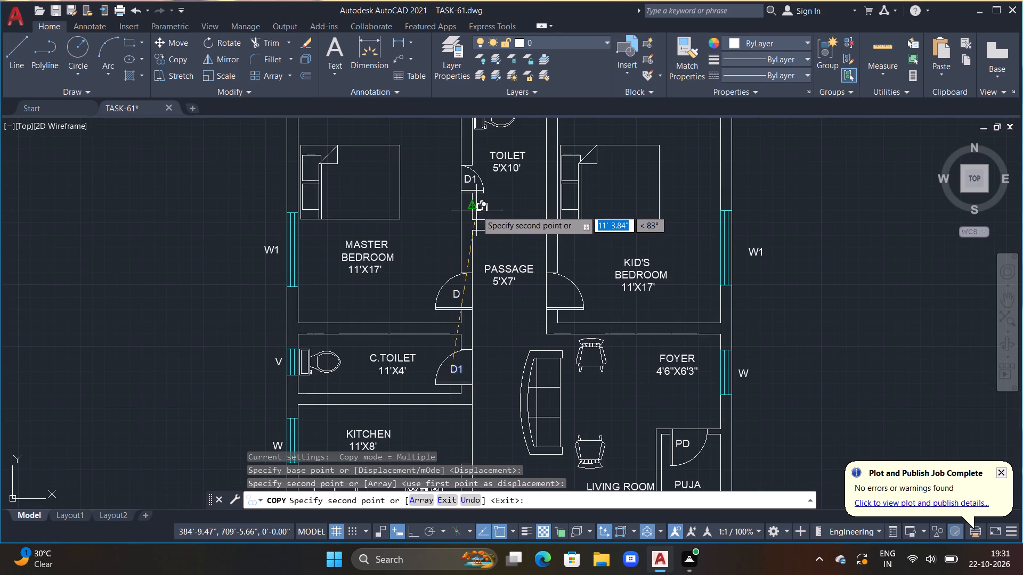
middle_click_drag(478, 229, 470, 270)
key("Escape")
key("Escape")
key("Escape")
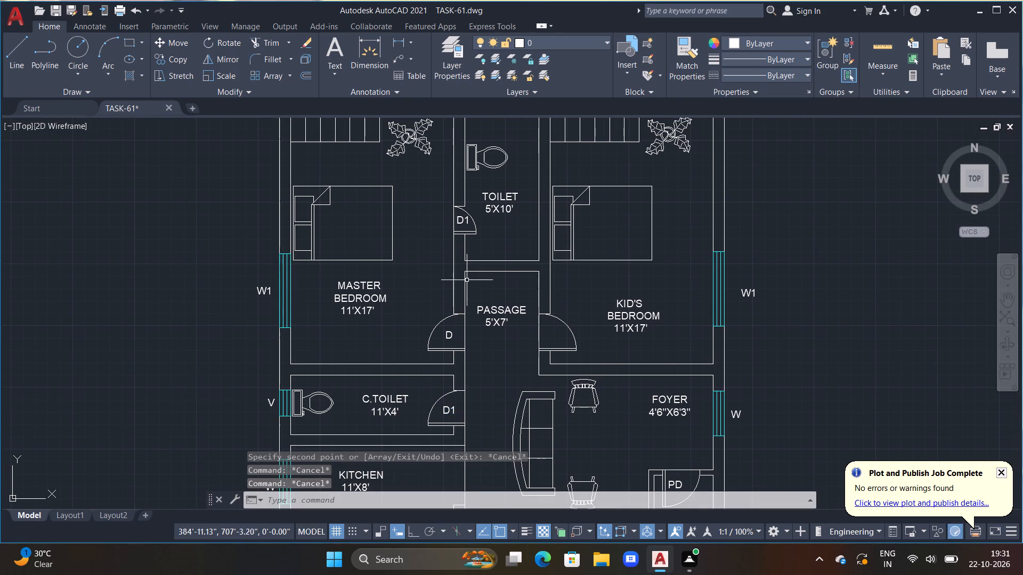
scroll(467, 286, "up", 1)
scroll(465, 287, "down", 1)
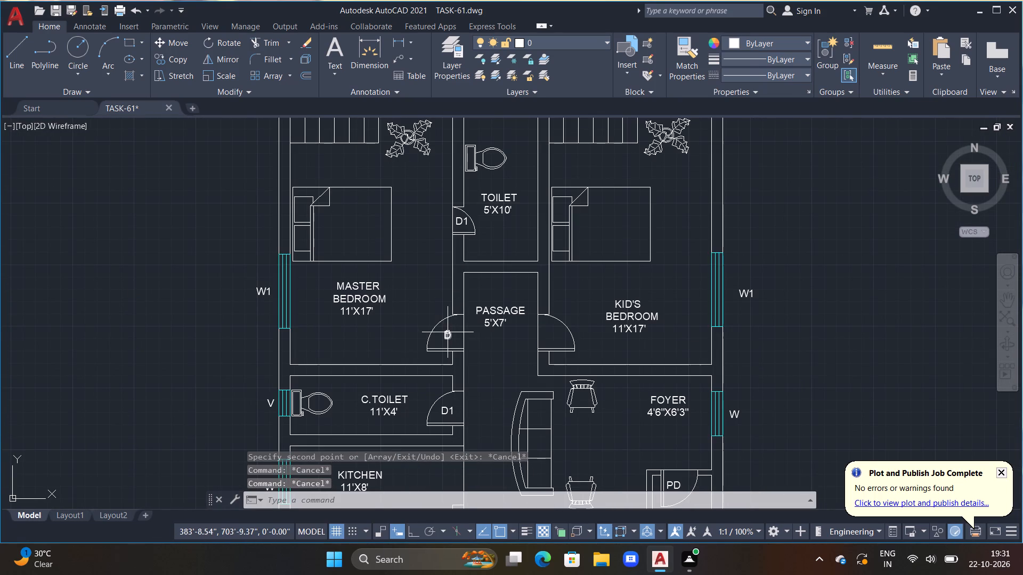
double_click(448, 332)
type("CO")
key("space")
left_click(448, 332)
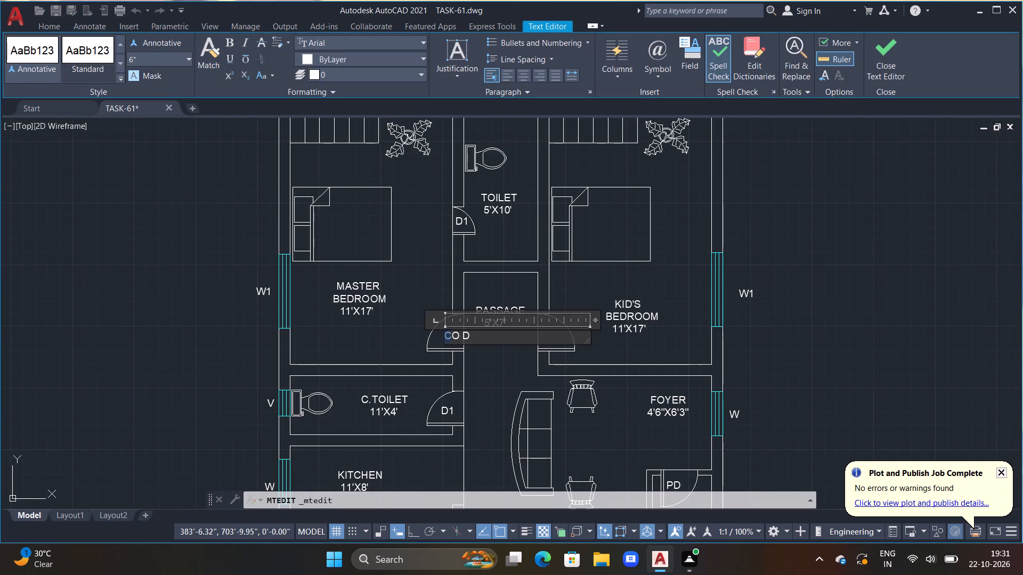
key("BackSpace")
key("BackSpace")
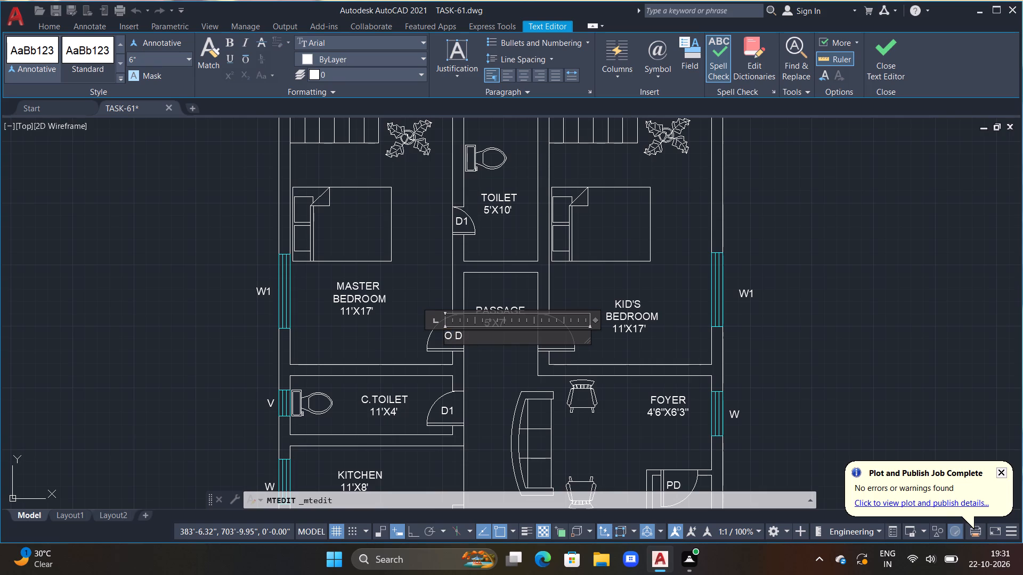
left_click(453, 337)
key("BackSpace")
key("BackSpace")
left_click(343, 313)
Copy the D label from the master bedroom door swing to the kid's bedroom door swing.
left_click(454, 333)
type("CO")
key("space")
left_click(454, 333)
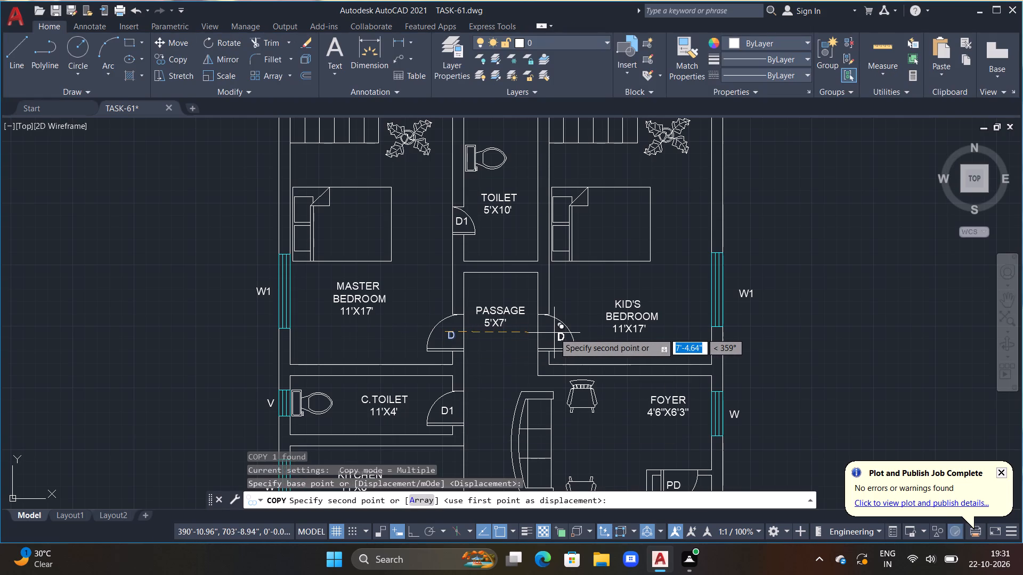
left_click(554, 333)
key("Escape")
Move the copied D label slightly up and towards the passage, centring it in the kid's bedroom door swing.
scroll(553, 333, "up", 2)
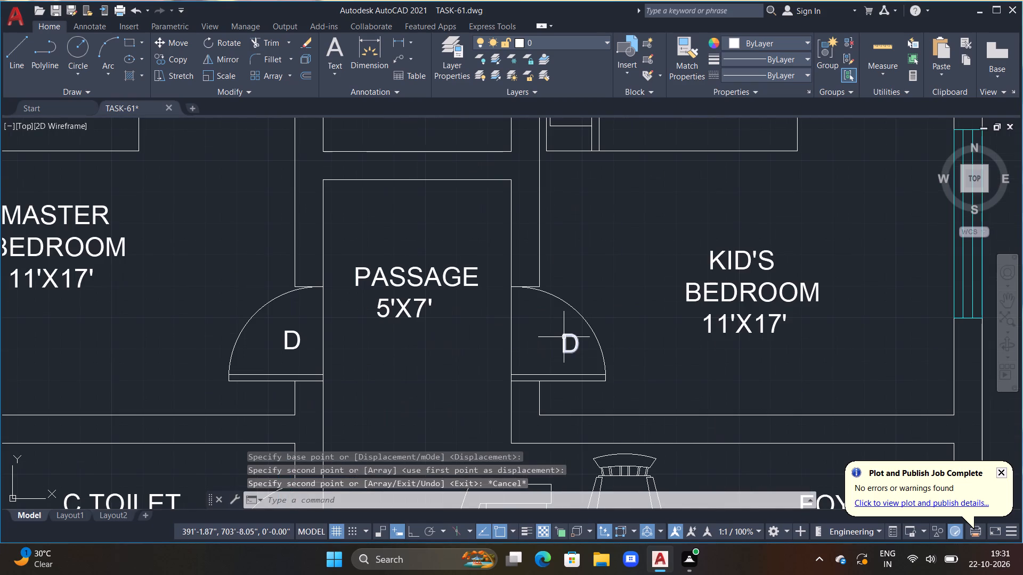
left_click(564, 337)
type("M")
key("space")
left_click_drag(564, 337, 539, 329)
left_click(541, 324)
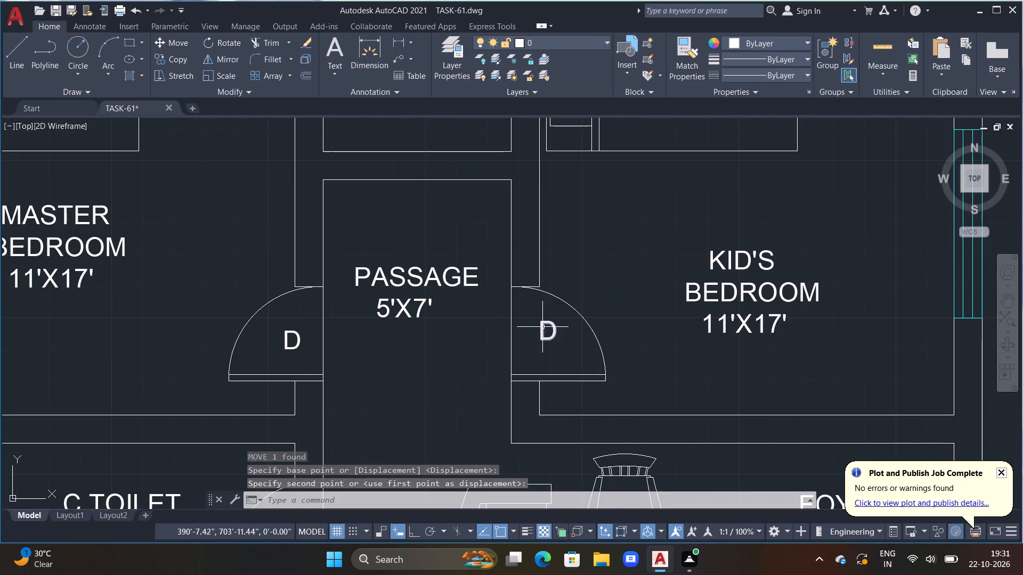
key("Escape")
Review the whole floor plan, examining the room, door and window tags for openings without a label.
scroll(554, 377, "down", 1)
key("Escape")
scroll(487, 385, "down", 1)
key("Escape")
scroll(485, 393, "down", 1)
middle_click_drag(488, 396, 493, 332)
middle_click_drag(480, 367, 491, 298)
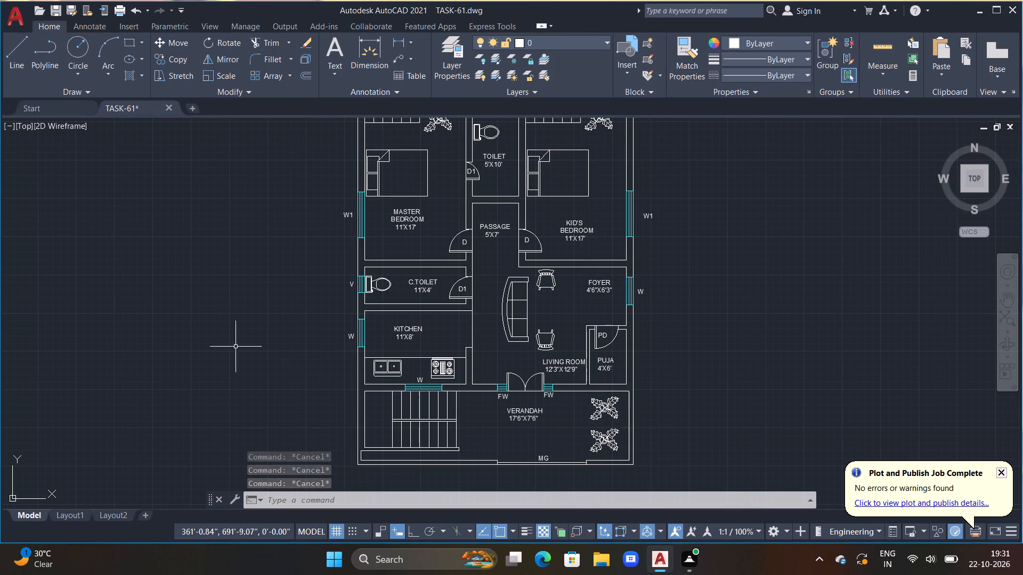
key("Escape")
scroll(334, 339, "down", 1)
middle_click_drag(379, 400, 378, 393)
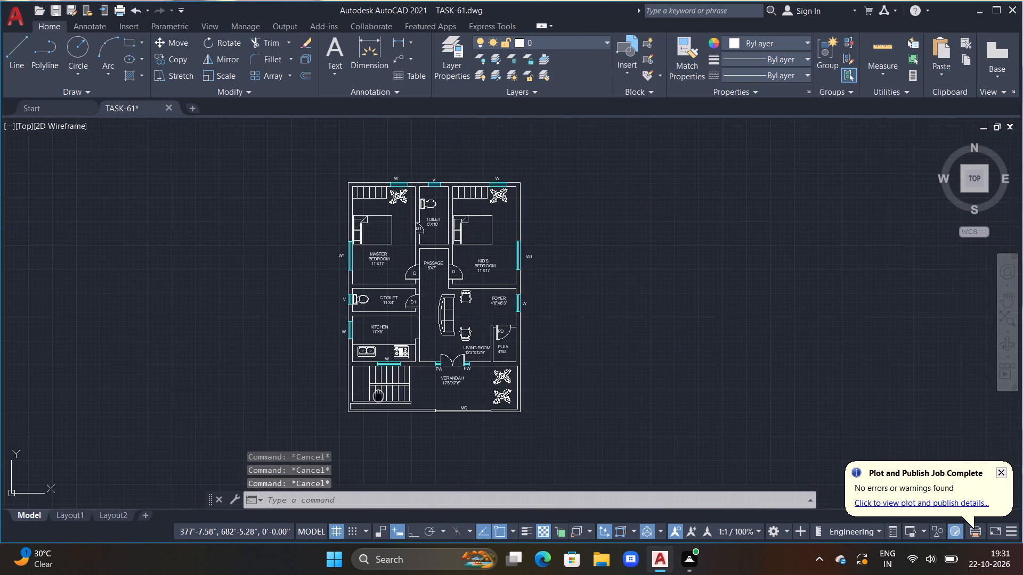
middle_click_drag(378, 393, 320, 429)
middle_click_drag(355, 336, 389, 438)
scroll(356, 406, "up", 1)
middle_click_drag(397, 448, 368, 247)
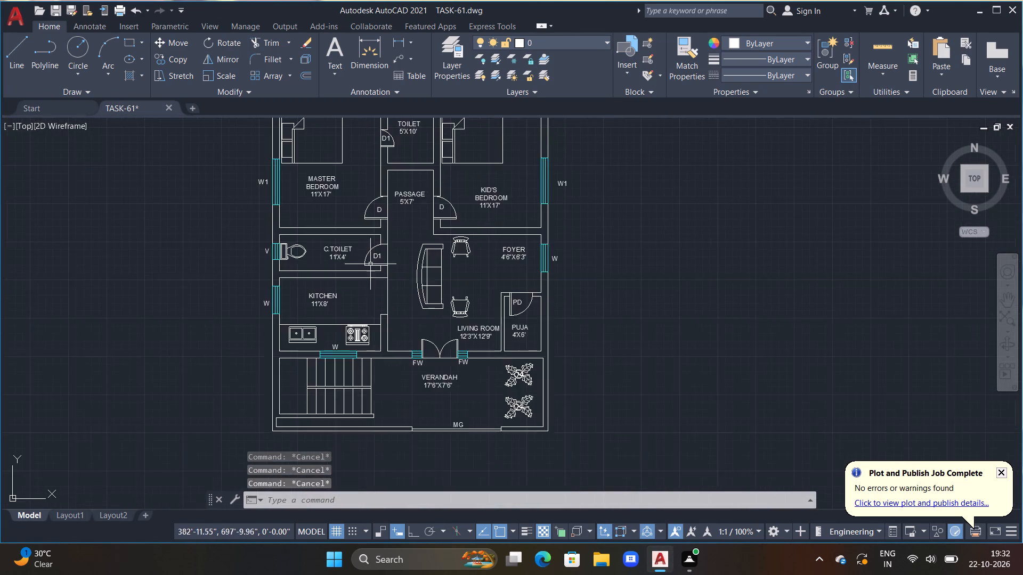
scroll(374, 291, "up", 1)
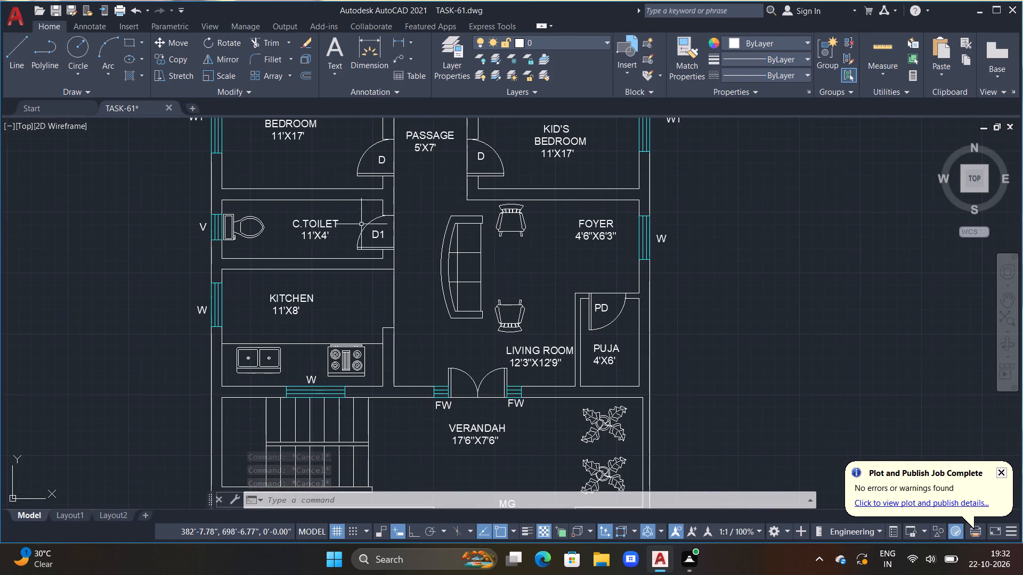
Copy the D label from the master bedroom door into the kitchen opening beside the living area.
left_click(378, 160)
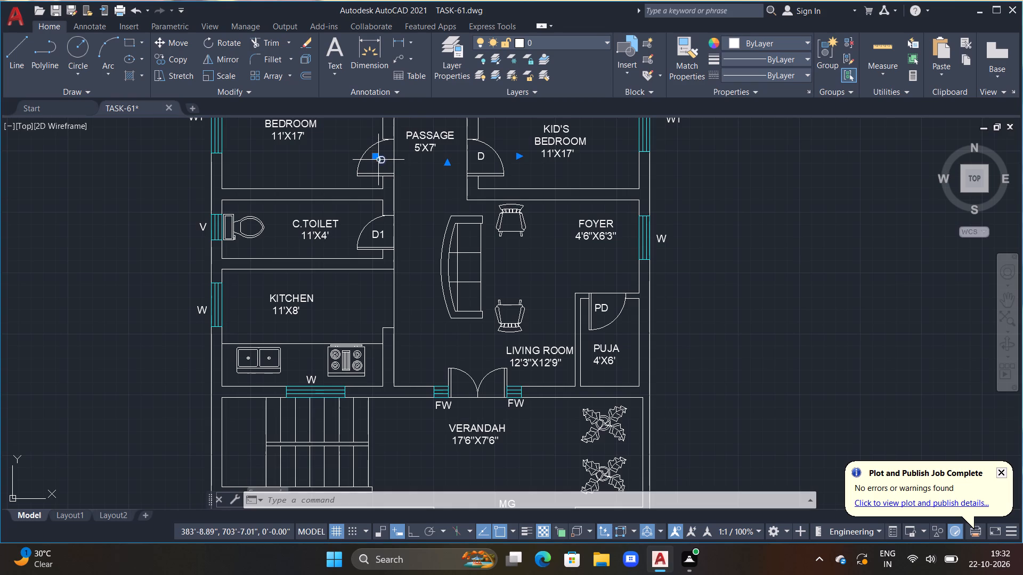
key("c")
type("O")
key("space")
left_click(375, 172)
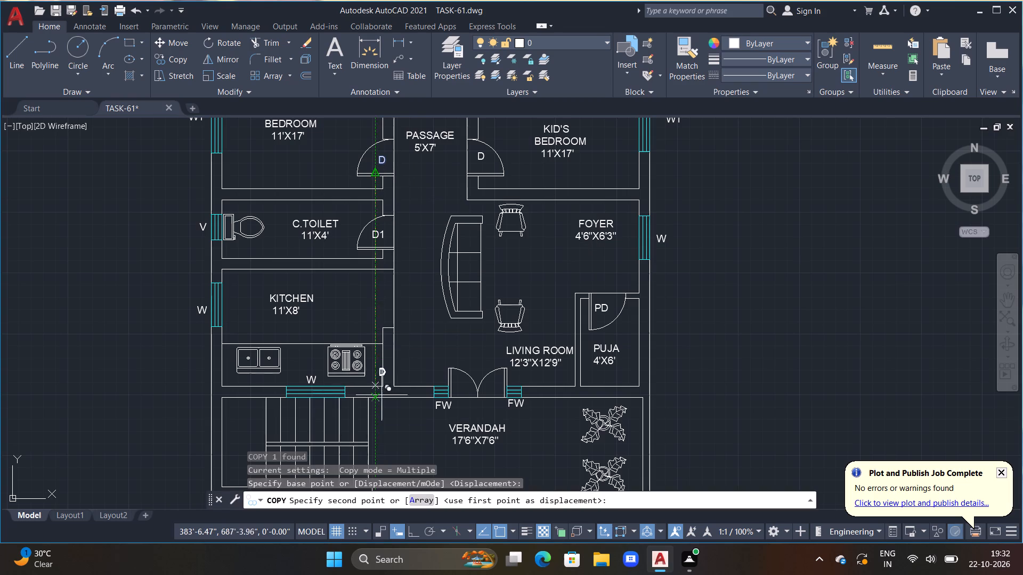
middle_click_drag(385, 425, 377, 347)
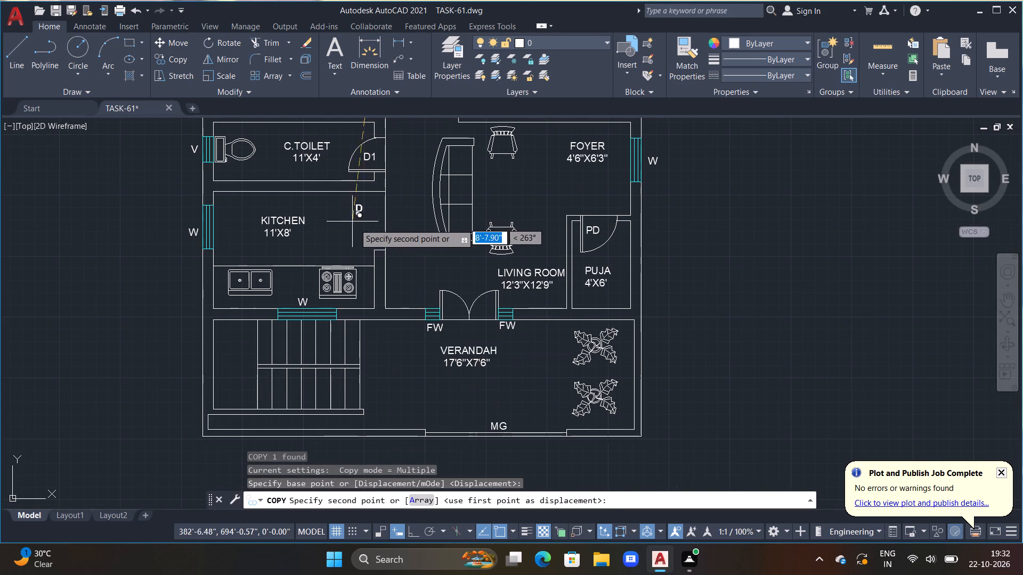
scroll(359, 228, "up", 2)
left_click(384, 241)
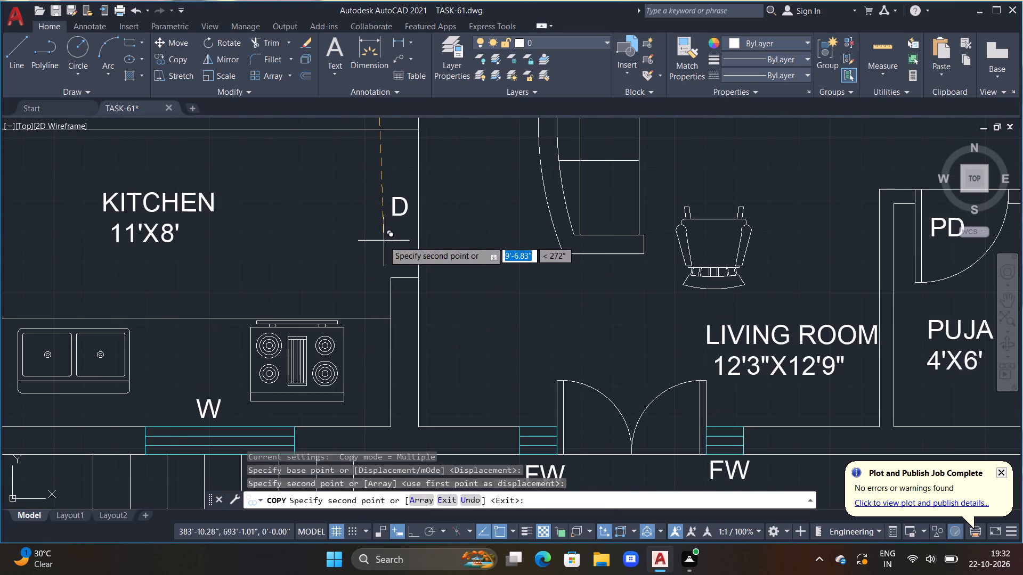
key("Escape")
Replace the copied D text at the kitchen opening with O.
double_click(394, 201)
scroll(396, 209, "up", 1)
left_click_drag(424, 209, 352, 227)
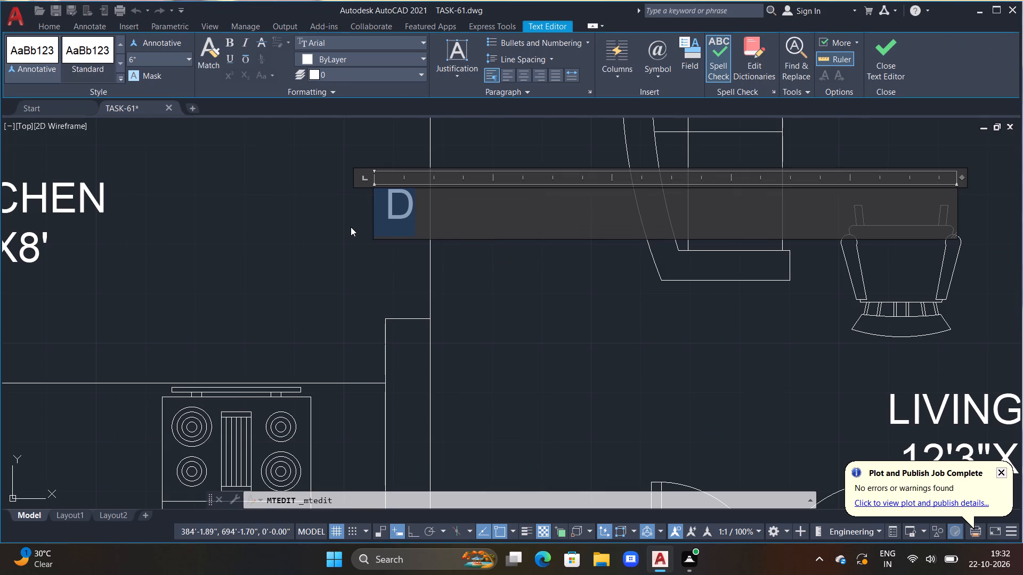
key("BackSpace")
key("o")
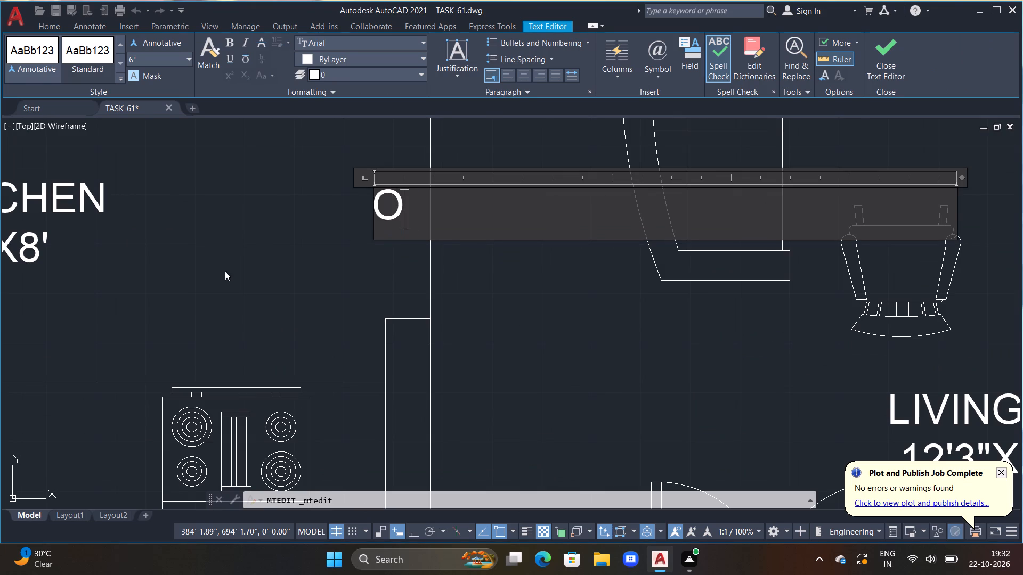
left_click(220, 273)
Examine the labelled rooms and openings around the kitchen, passage, foyer and living room.
scroll(233, 264, "down", 5)
middle_click_drag(243, 259, 247, 262)
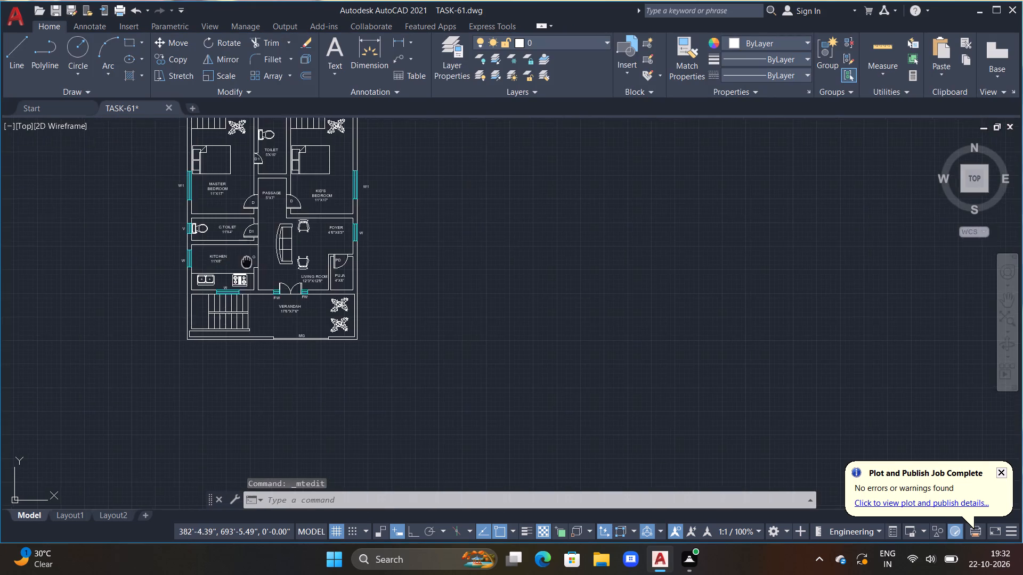
middle_click_drag(247, 262, 274, 304)
scroll(275, 299, "up", 2)
middle_click_drag(279, 272, 294, 283)
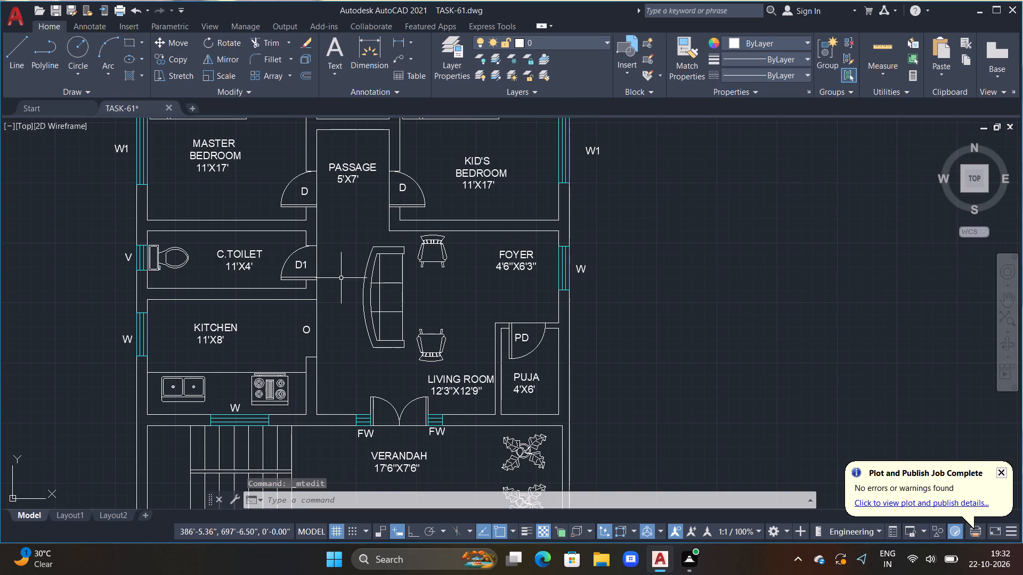
scroll(345, 278, "up", 1)
scroll(345, 278, "down", 1)
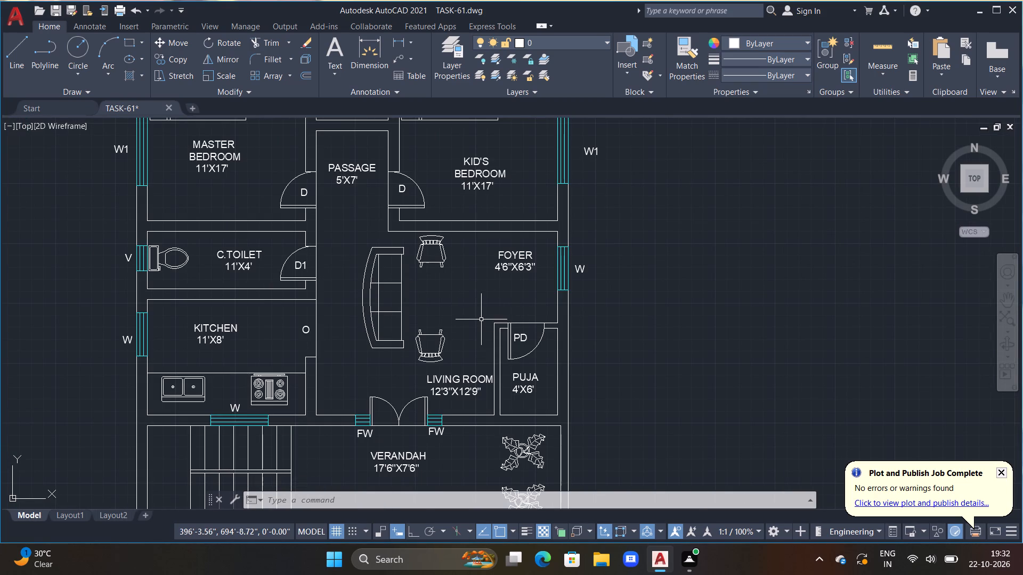
scroll(481, 319, "down", 1)
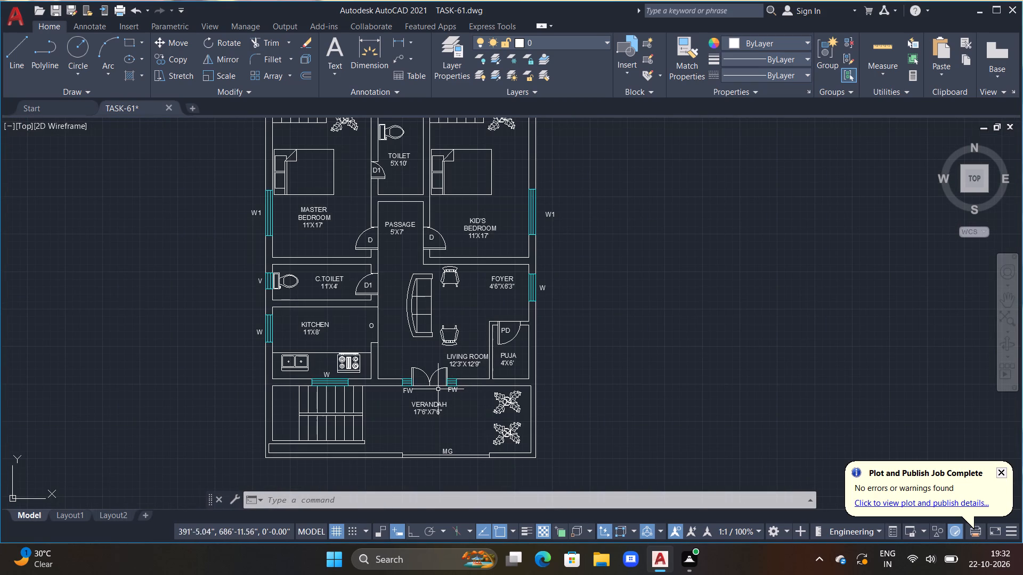
Draw the stair direction line from the lower flight's verandah-side edge: about 8' to the landing, 3'-4" across, and 5'-6" back through the upper flight.
middle_click_drag(439, 390, 444, 328)
middle_click_drag(437, 358, 450, 303)
scroll(355, 332, "up", 2)
middle_click_drag(355, 331, 383, 319)
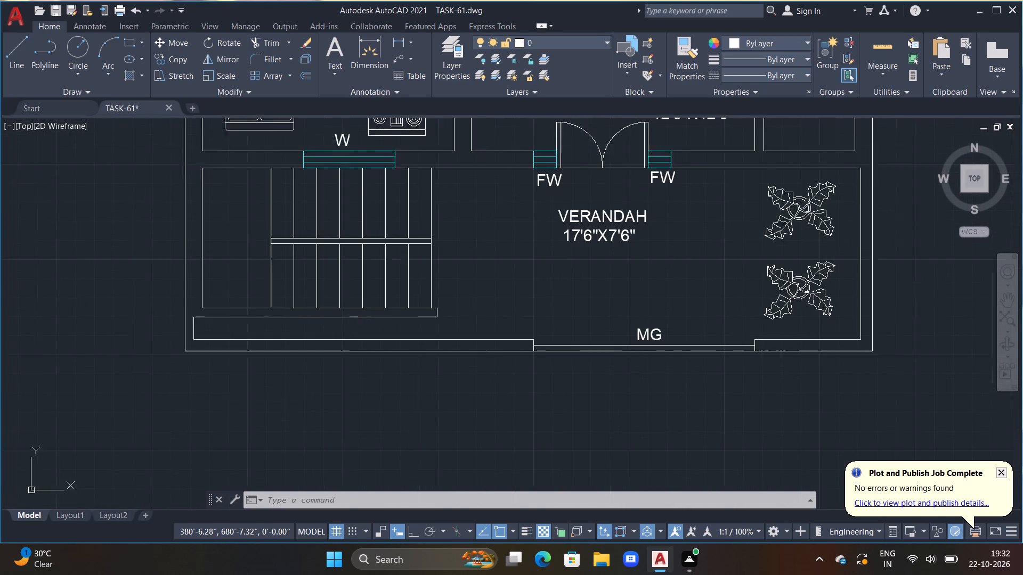
middle_click_drag(383, 319, 392, 318)
middle_click_drag(392, 318, 384, 424)
type("L")
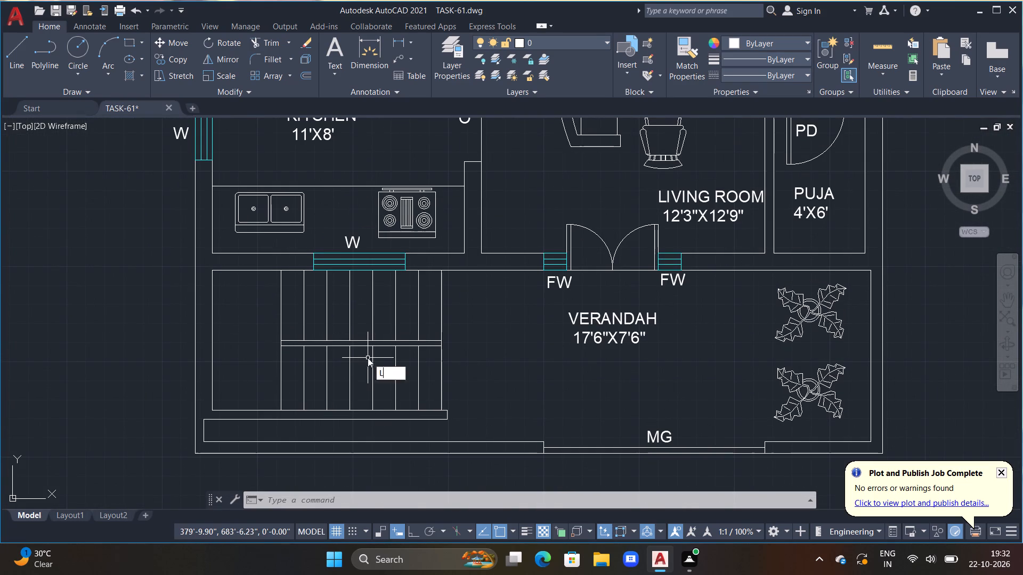
key("space")
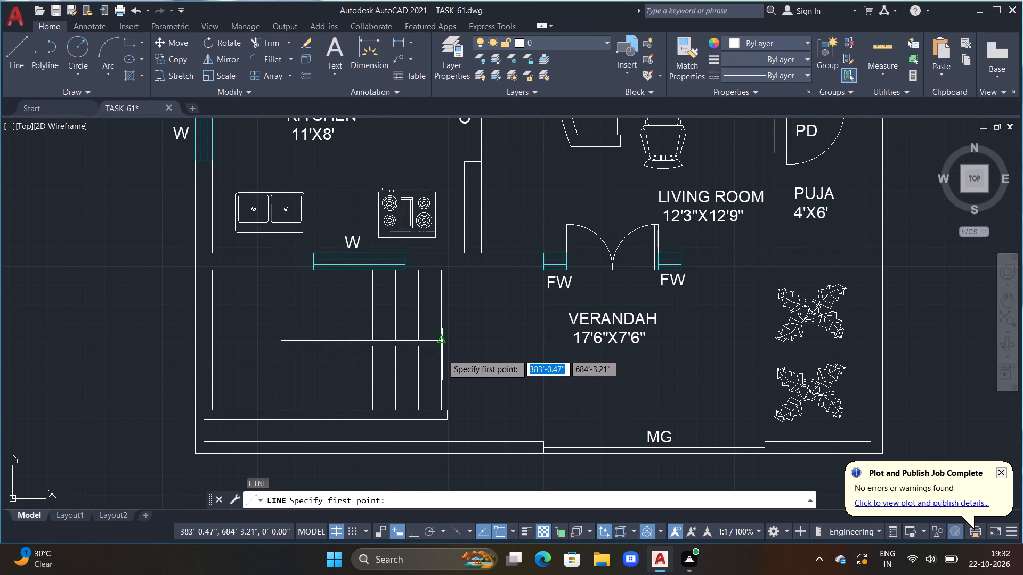
left_click_drag(442, 349, 441, 355)
left_click_drag(441, 410, 441, 404)
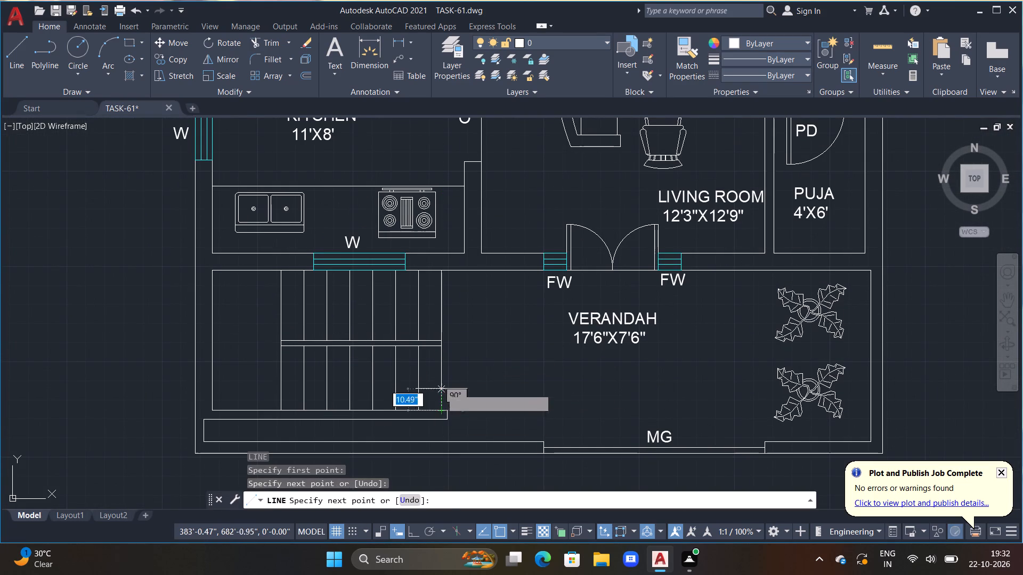
left_click_drag(441, 377, 427, 377)
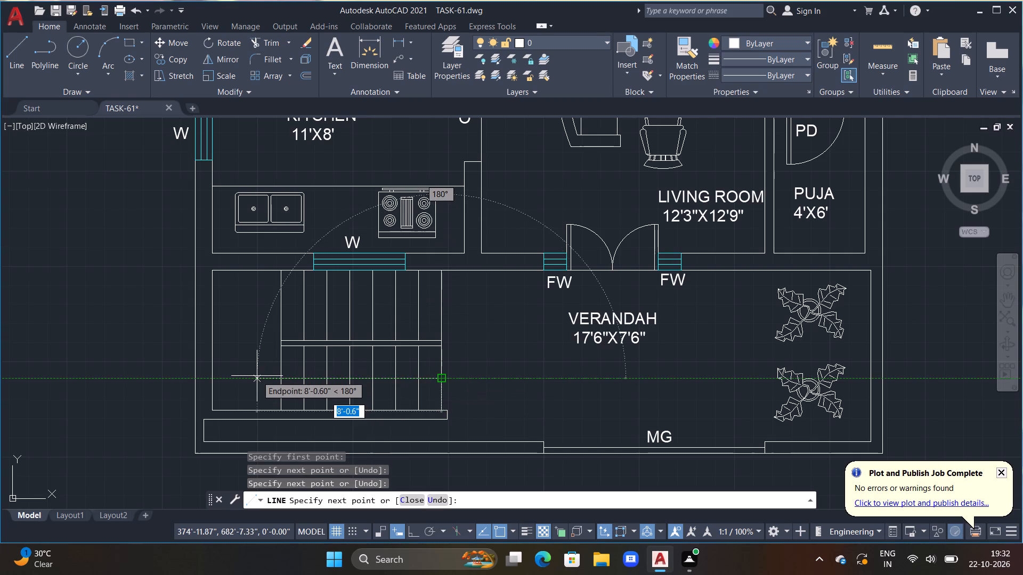
key("F8")
left_click(257, 376)
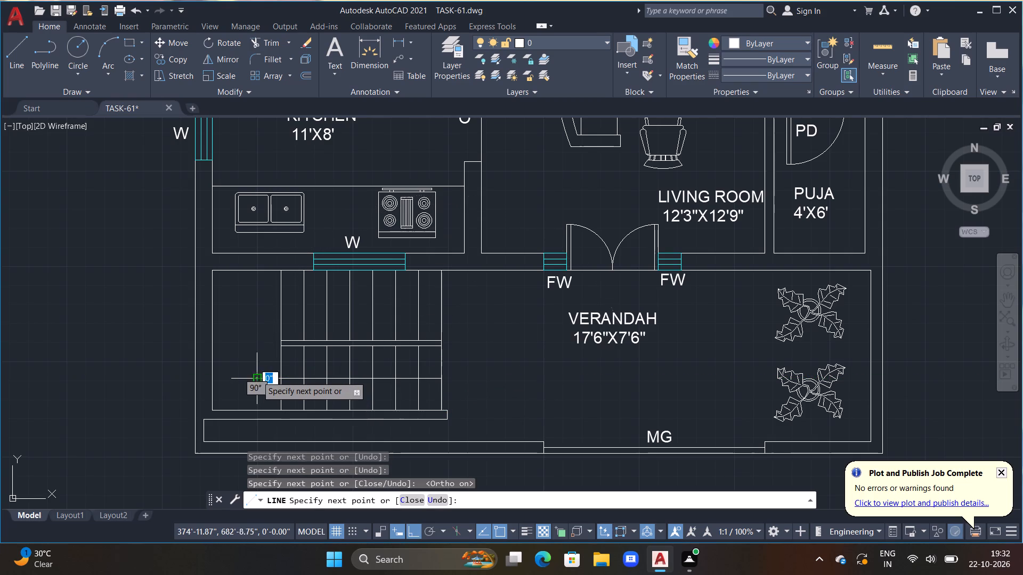
left_click(263, 302)
scroll(383, 309, "up", 2)
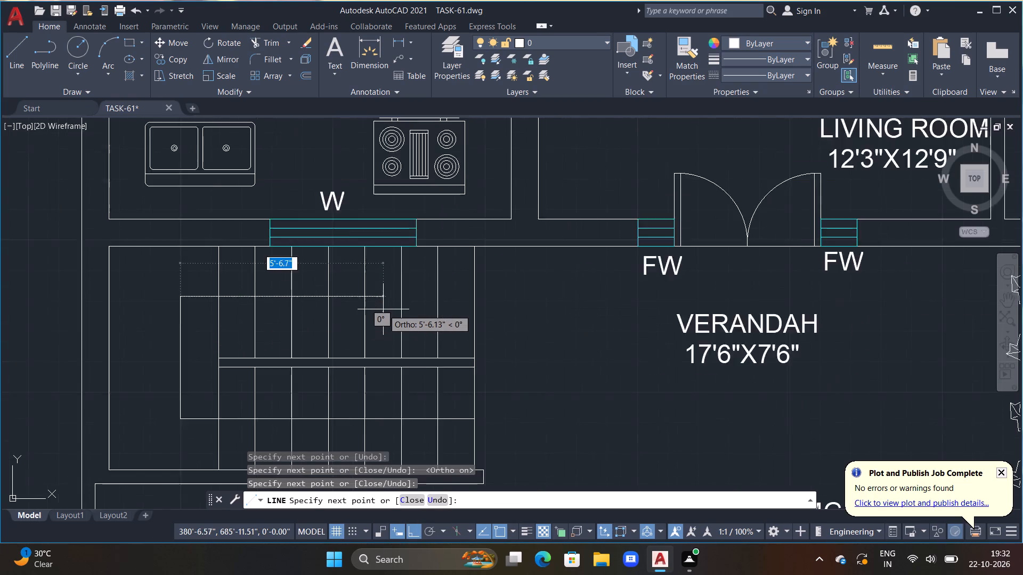
scroll(383, 309, "up", 1)
left_click(368, 304)
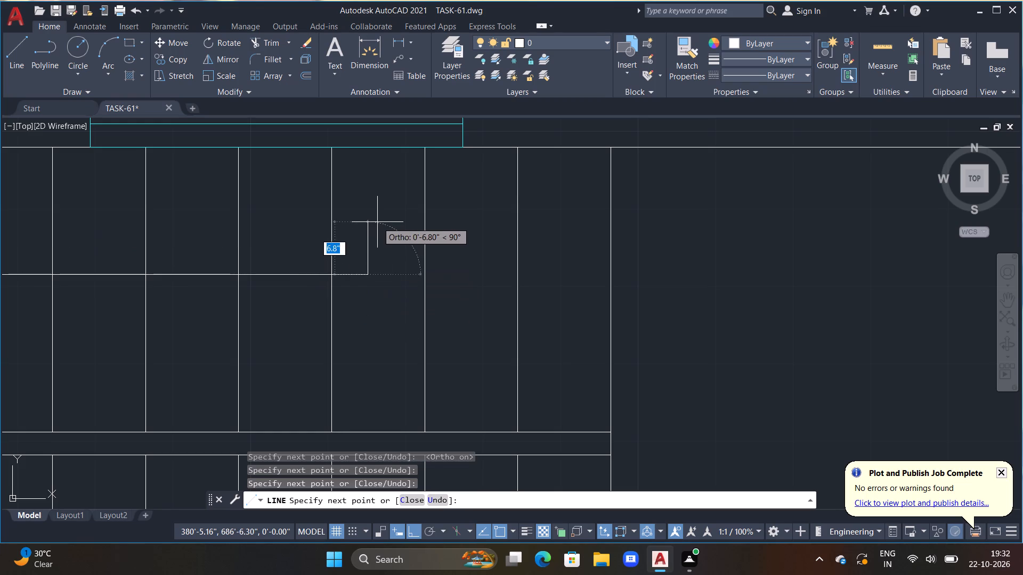
Draw the arrowhead's base across the direction line's end, extending about 6.8" above and 6.6" below it.
left_click(377, 222)
key("Escape")
type("L")
key("space")
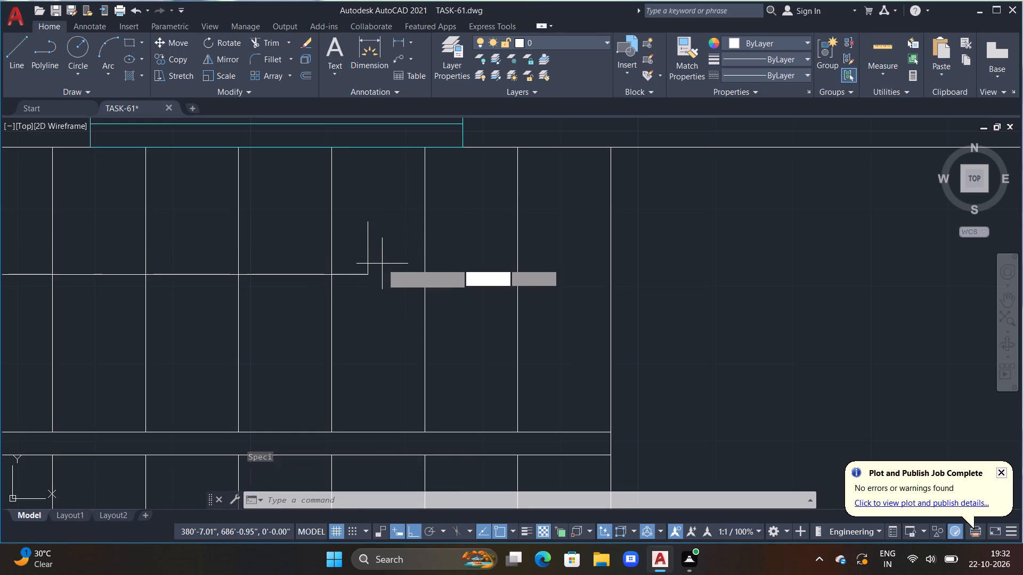
left_click(364, 277)
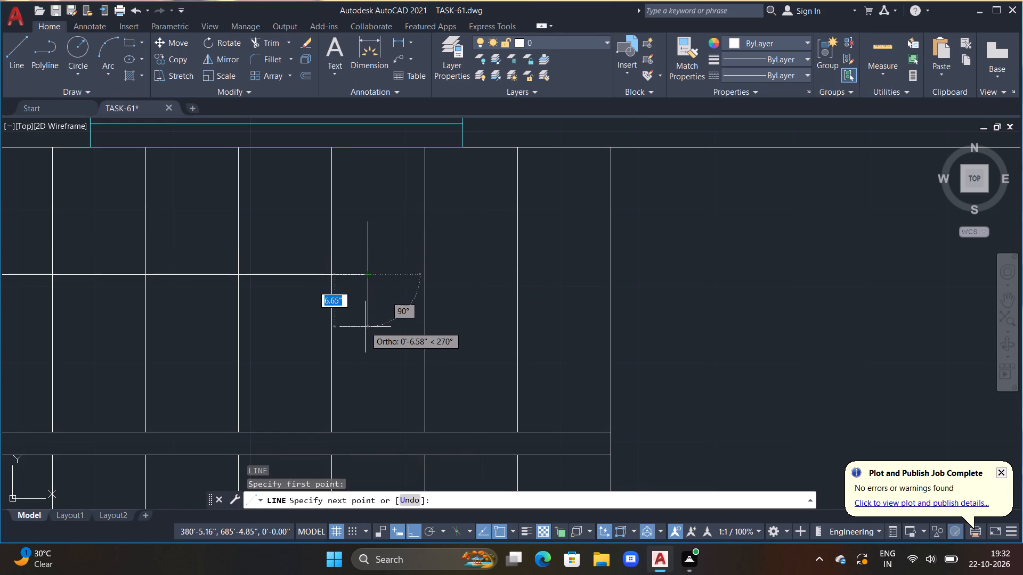
left_click(365, 328)
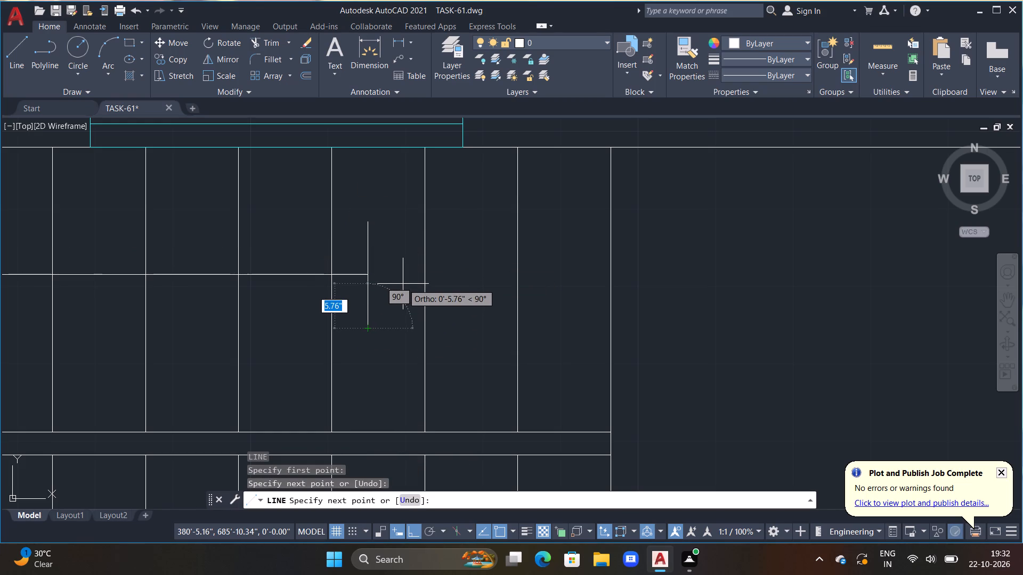
type("L")
key("space")
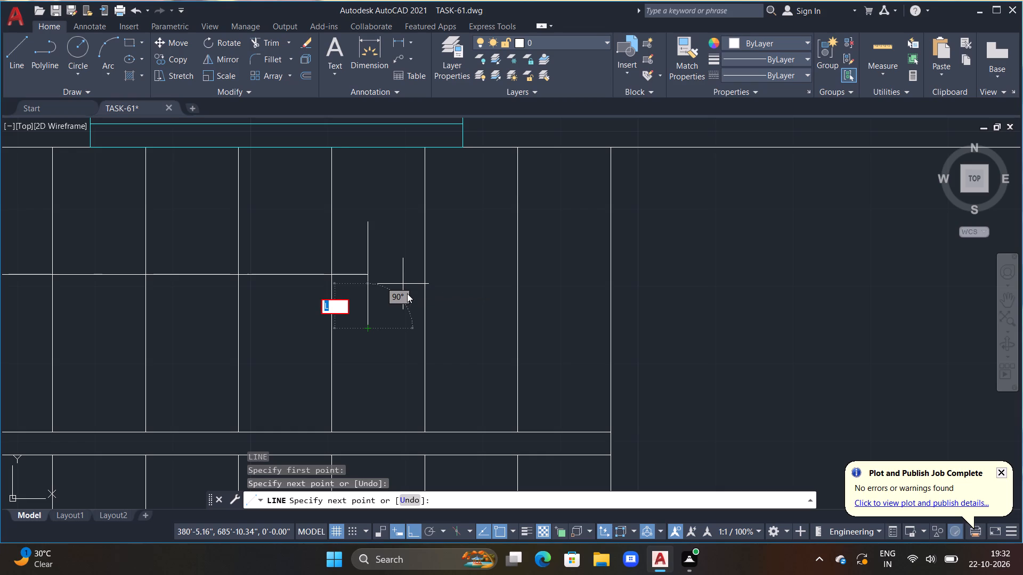
key("Escape")
Close the stair arrowhead with two sloping lines from the base ends to a tip about 5.4" ahead on the direction line's axis.
type("L")
key("space")
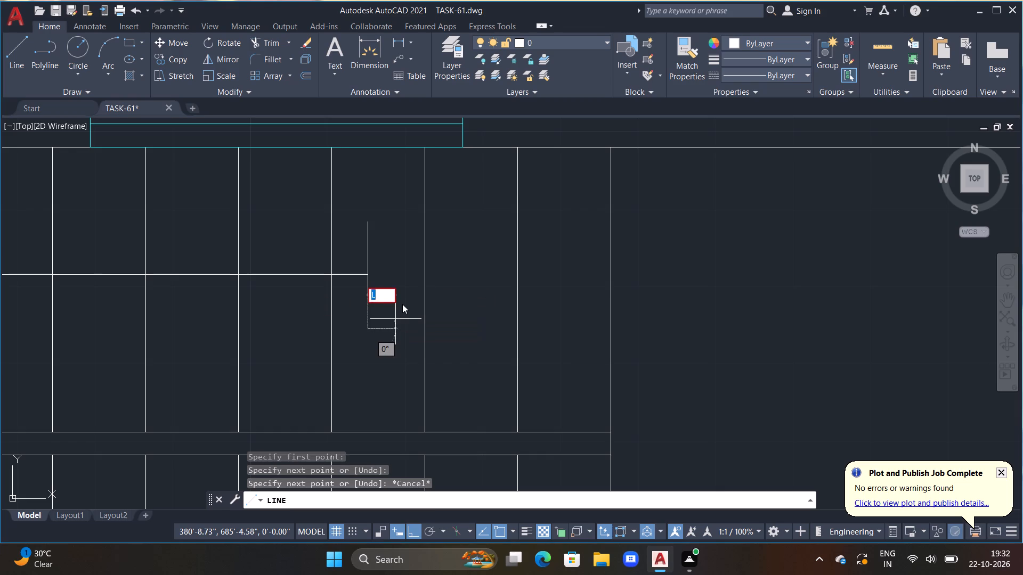
key("Escape")
key("Escape")
key("Escape")
type("L")
key("space")
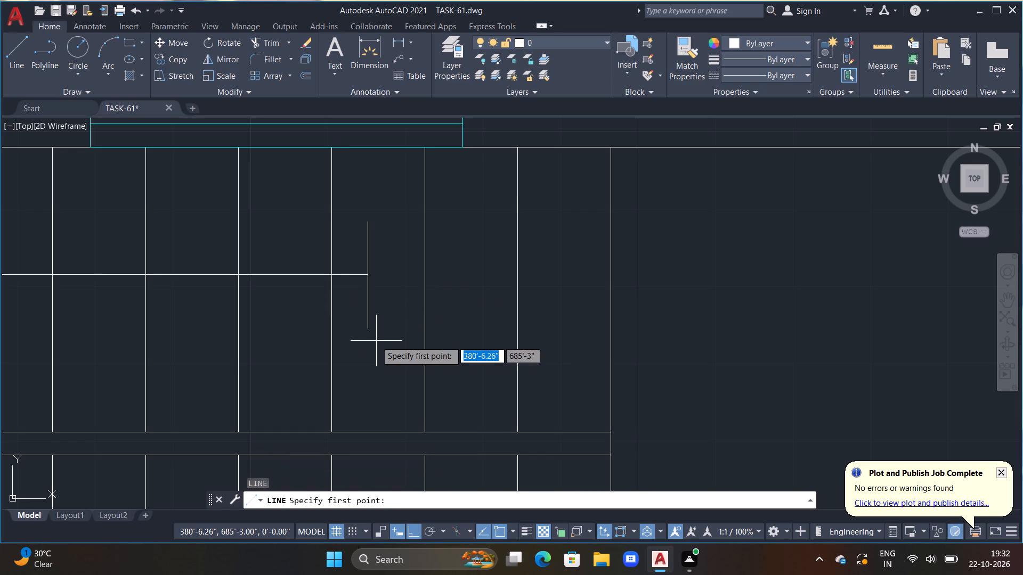
left_click(371, 329)
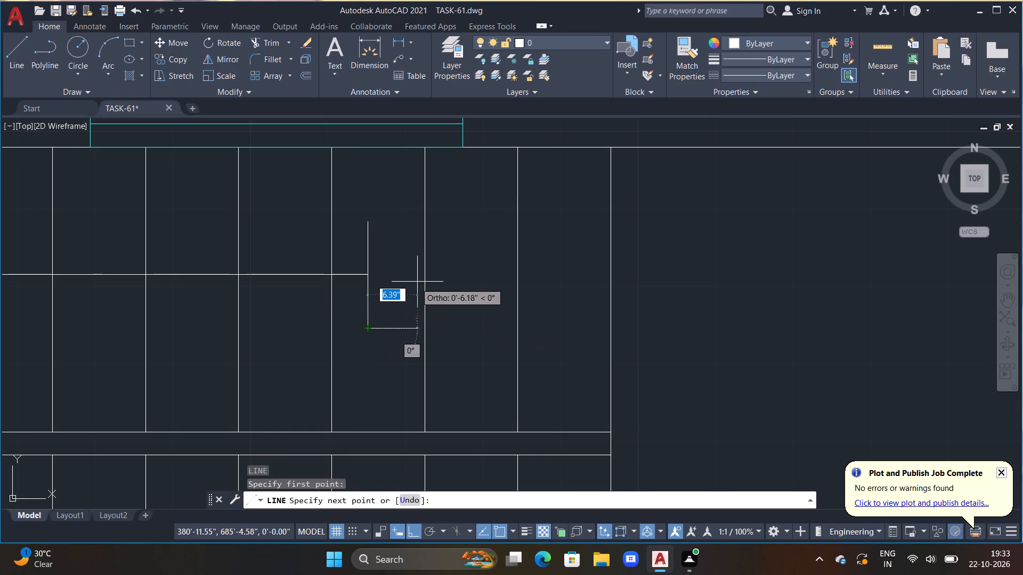
key("F8")
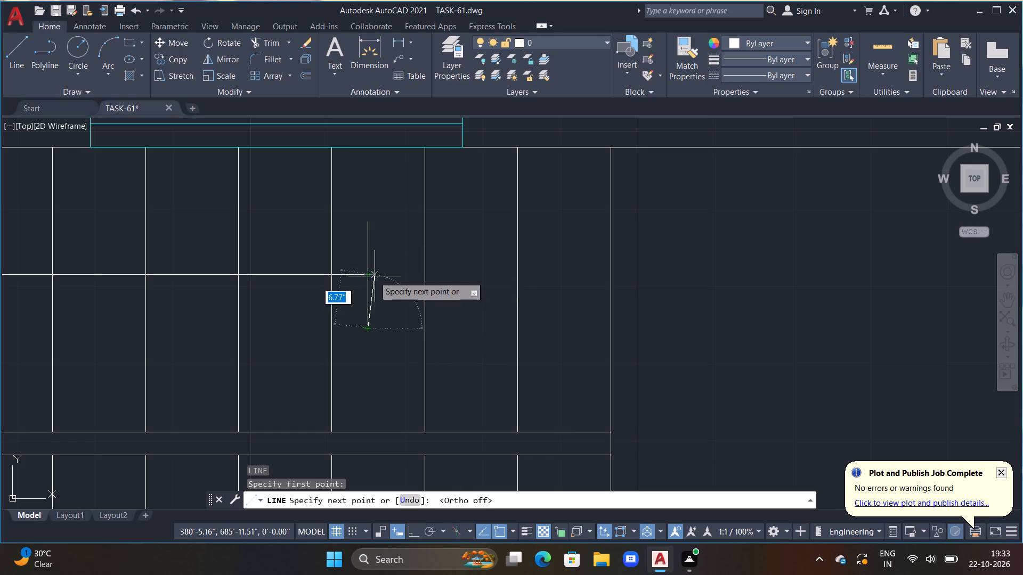
left_click(414, 280)
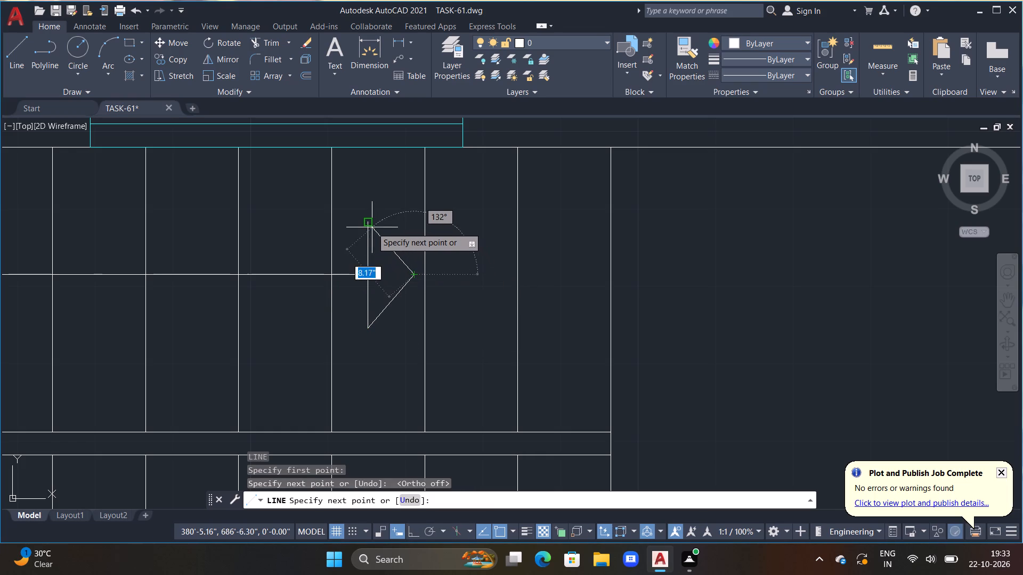
left_click(371, 227)
key("Escape")
Dimension the overall house width between the outer corners of the rear bedroom wall, placing the dimension outside the window tags.
scroll(407, 287, "down", 4)
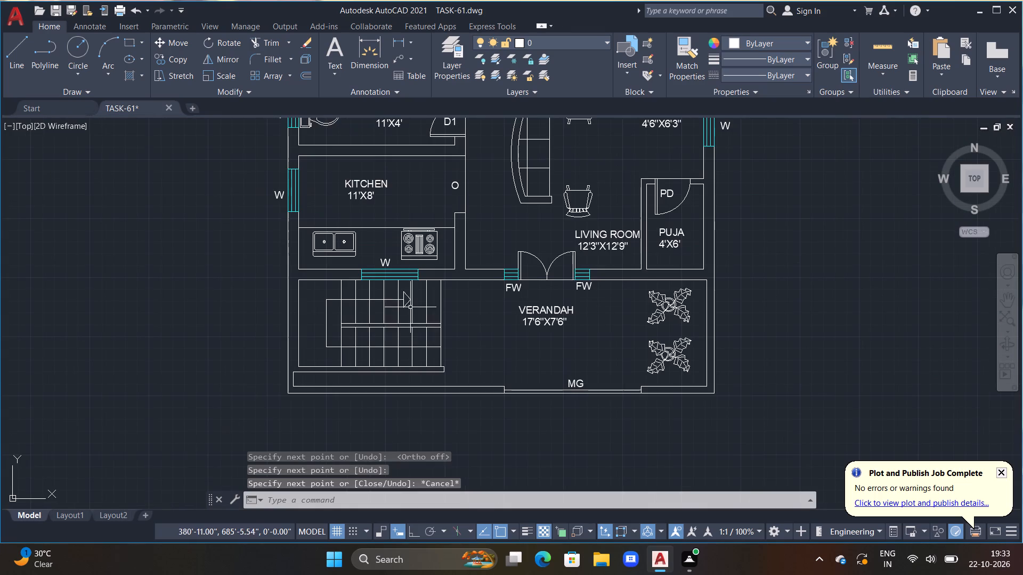
middle_click_drag(412, 321, 418, 265)
scroll(421, 281, "down", 2)
middle_click_drag(389, 285, 392, 384)
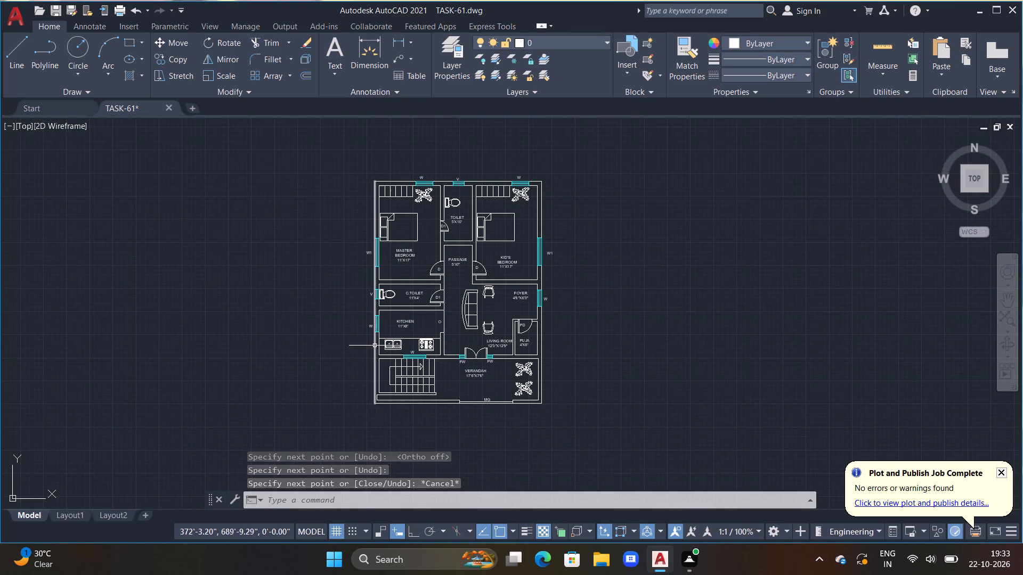
key("Escape")
middle_click_drag(408, 223, 417, 271)
key("Escape")
scroll(411, 224, "up", 1)
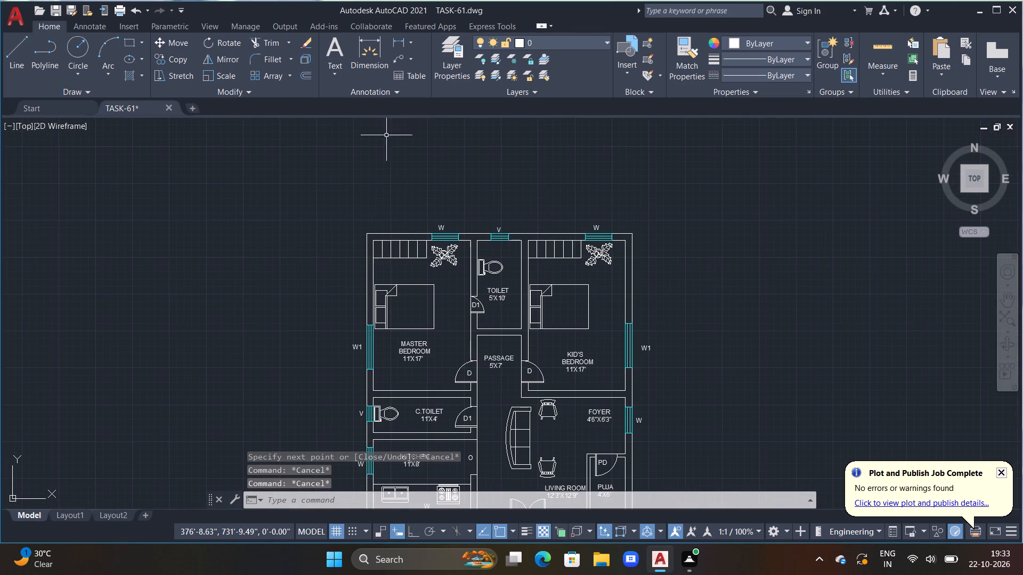
scroll(373, 180, "up", 1)
left_click(355, 55)
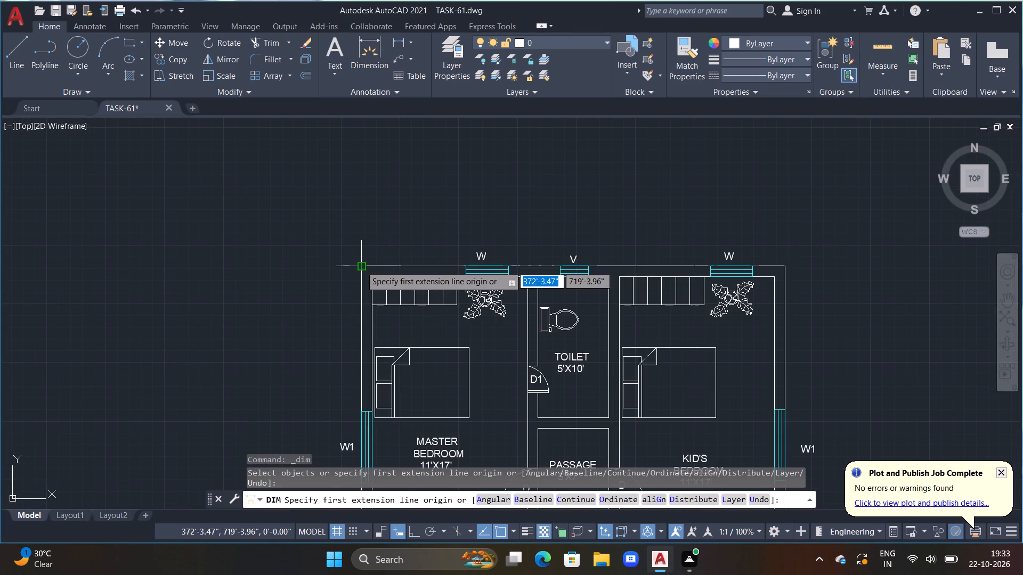
left_click(361, 266)
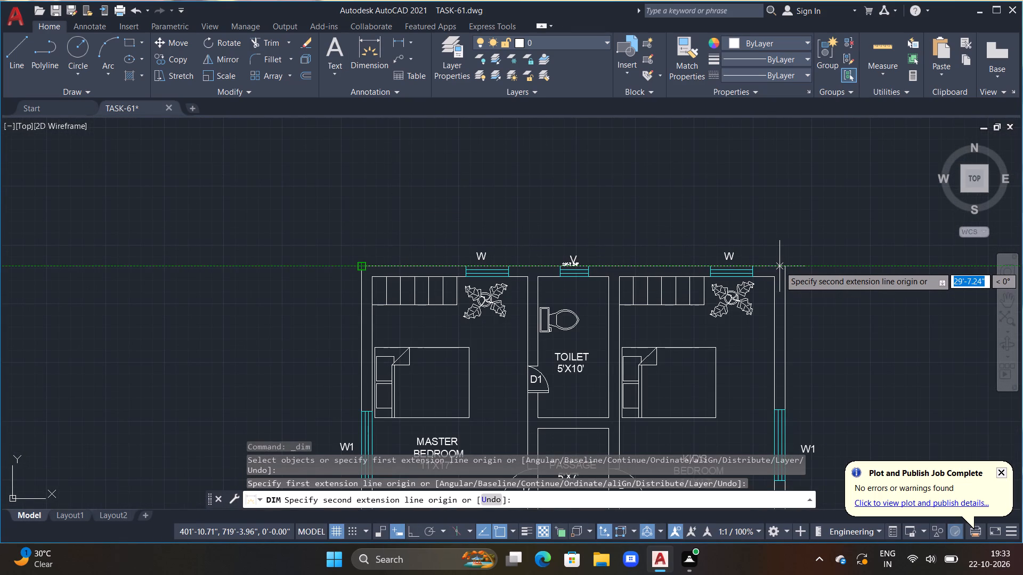
key("F8")
key("F8")
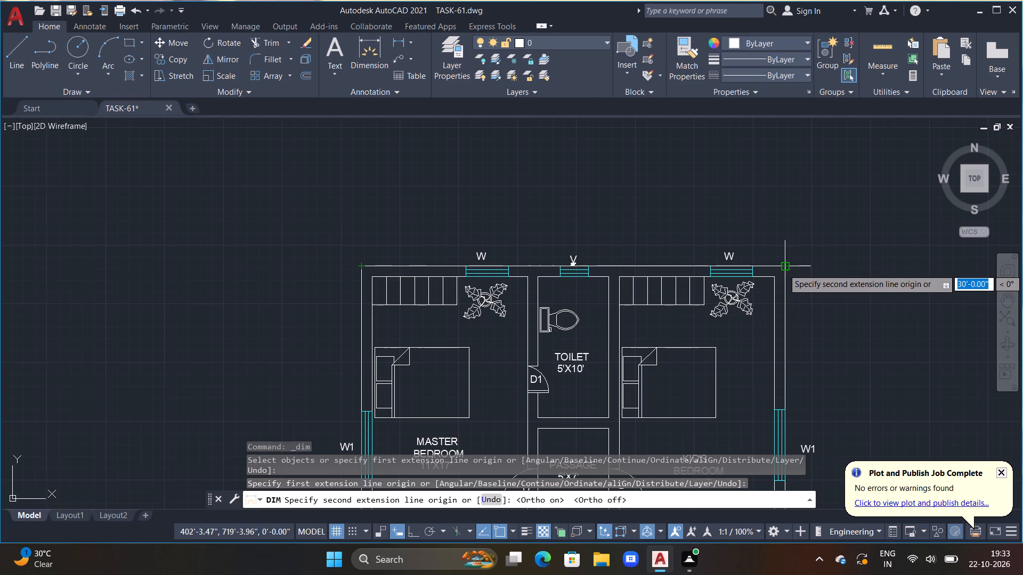
left_click(783, 269)
left_click(769, 218)
key("Escape")
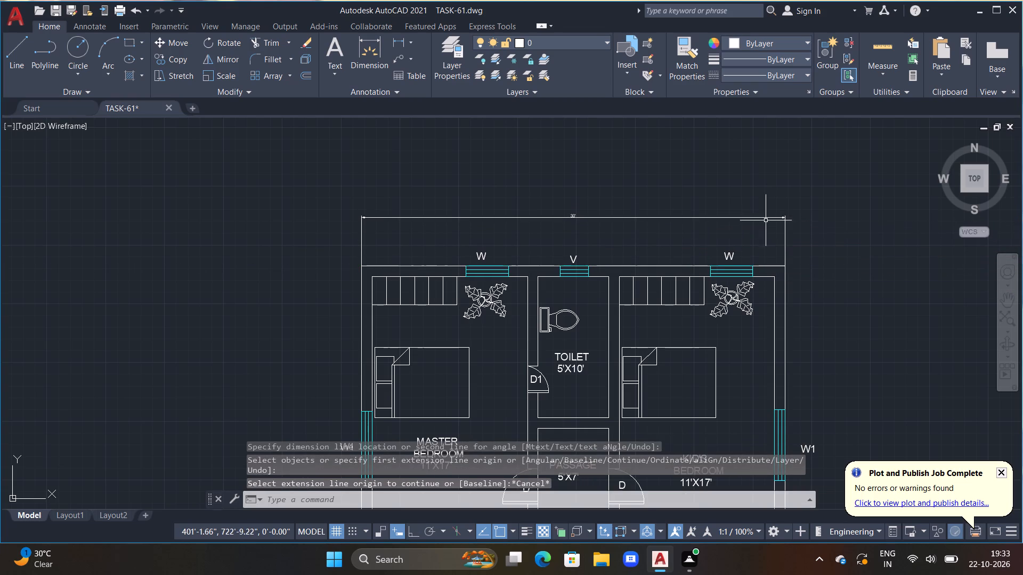
Dimension the overall house length along the outer wall beside the master bedroom and kitchen, placing the dimension outside the window tags.
scroll(598, 225, "up", 2)
scroll(586, 234, "down", 2)
scroll(565, 284, "down", 1)
middle_click_drag(556, 310, 572, 215)
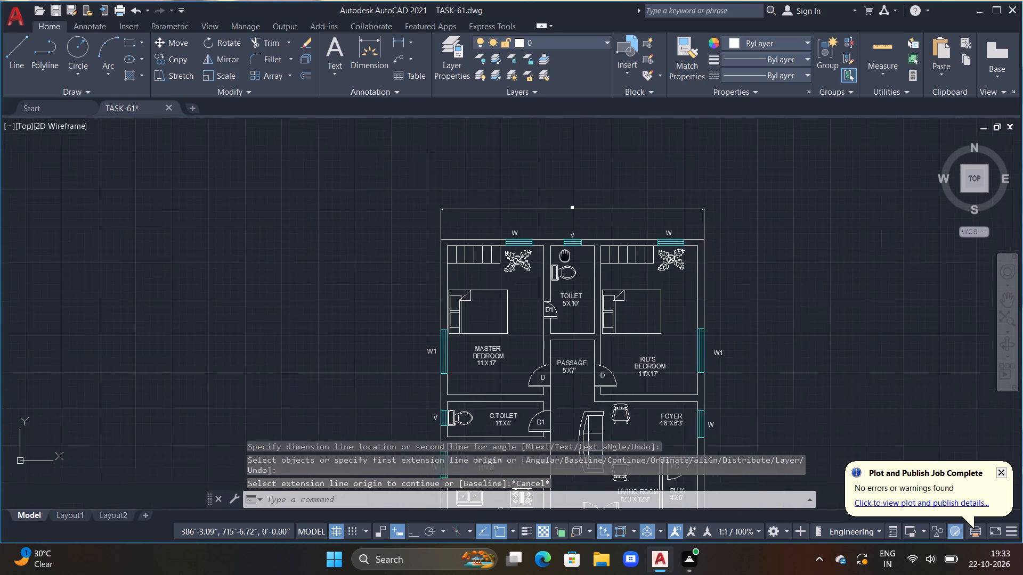
middle_click_drag(572, 215, 579, 146)
key("Escape")
key("Escape")
scroll(545, 260, "down", 1)
middle_click_drag(546, 258, 550, 282)
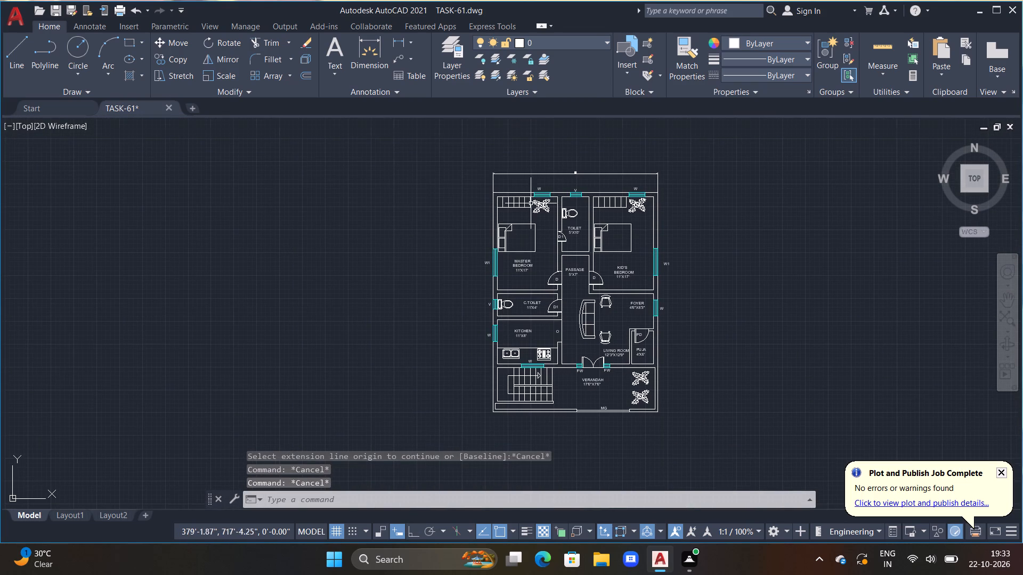
left_click(371, 55)
scroll(498, 196, "up", 3)
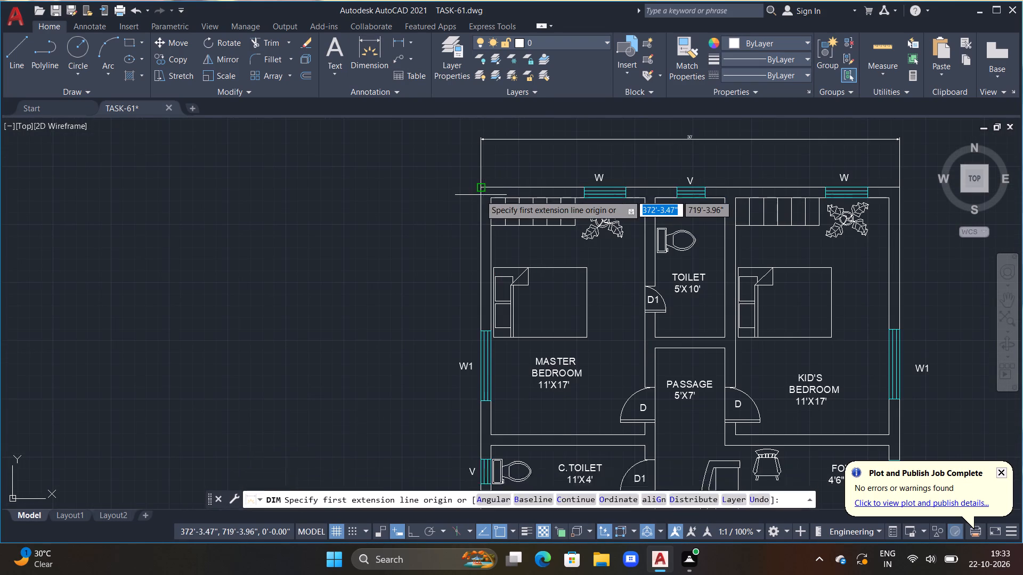
left_click_drag(478, 186, 470, 267)
middle_click_drag(460, 342, 459, 166)
middle_click_drag(467, 321, 468, 321)
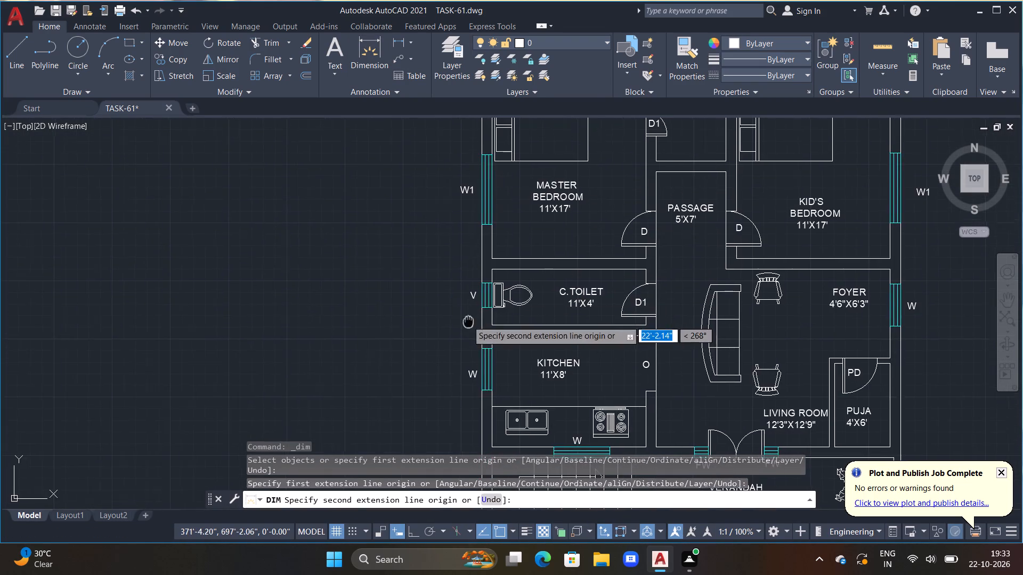
middle_click_drag(468, 321, 481, 180)
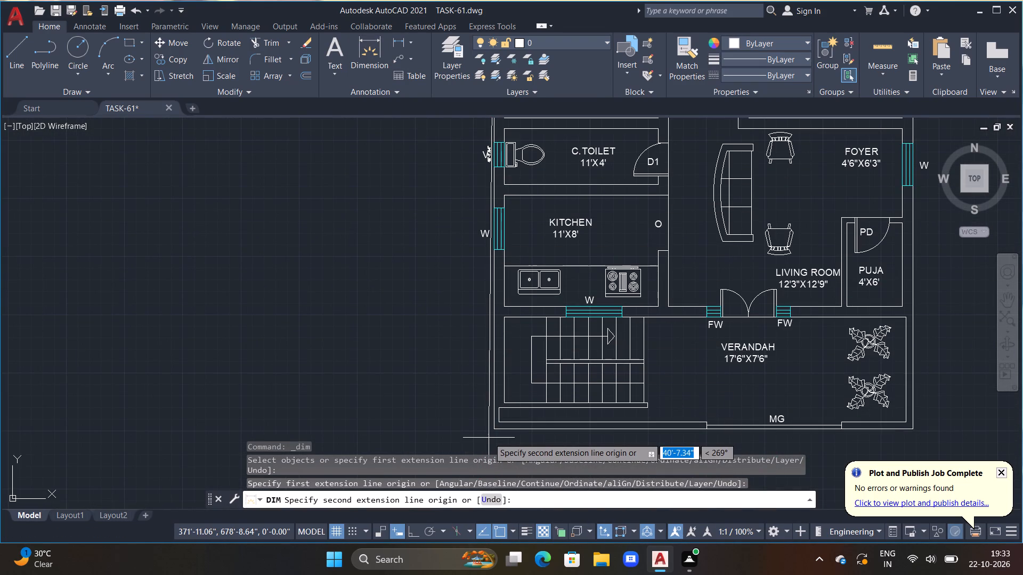
key("F8")
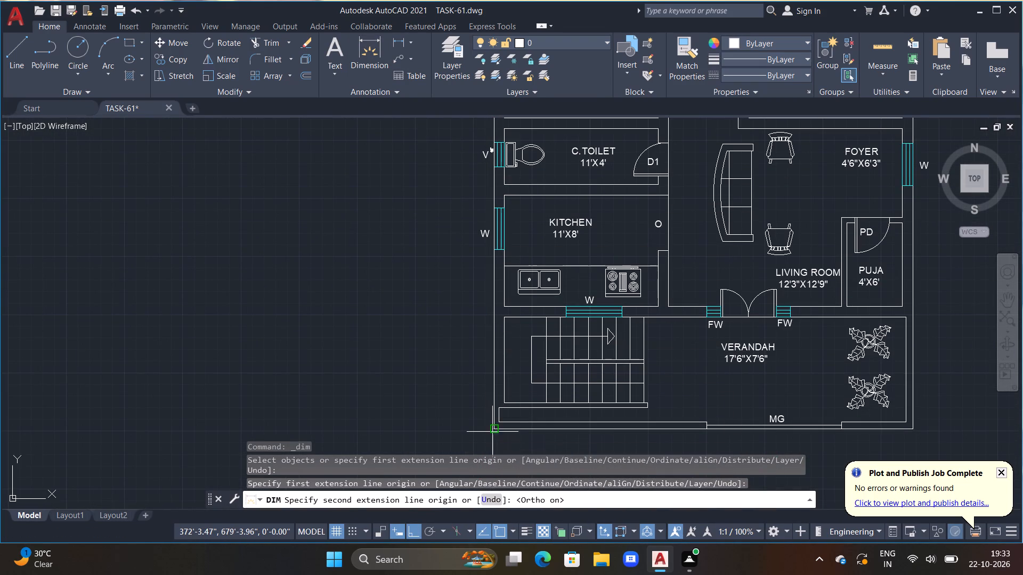
left_click(494, 430)
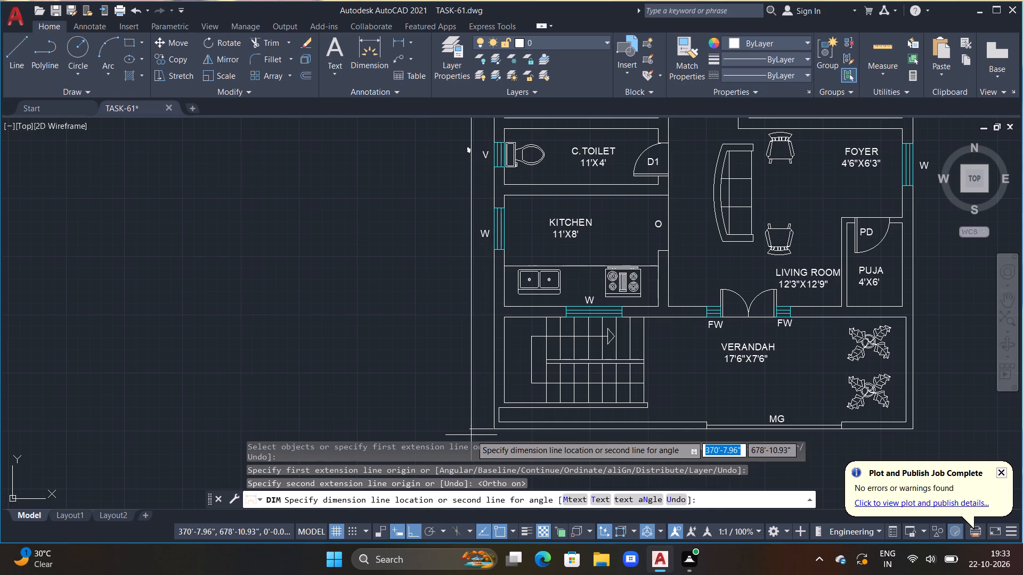
left_click(462, 438)
key("Escape")
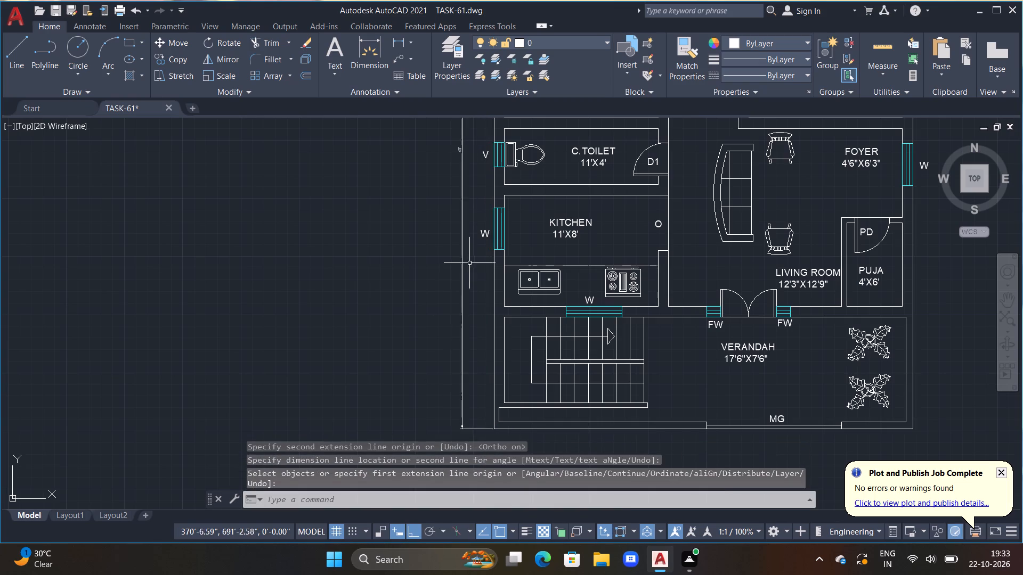
Set the text height of both the overall width and overall length dimensions to 6".
scroll(471, 253, "up", 2)
middle_click_drag(476, 229, 498, 459)
key("Escape")
scroll(450, 225, "down", 4)
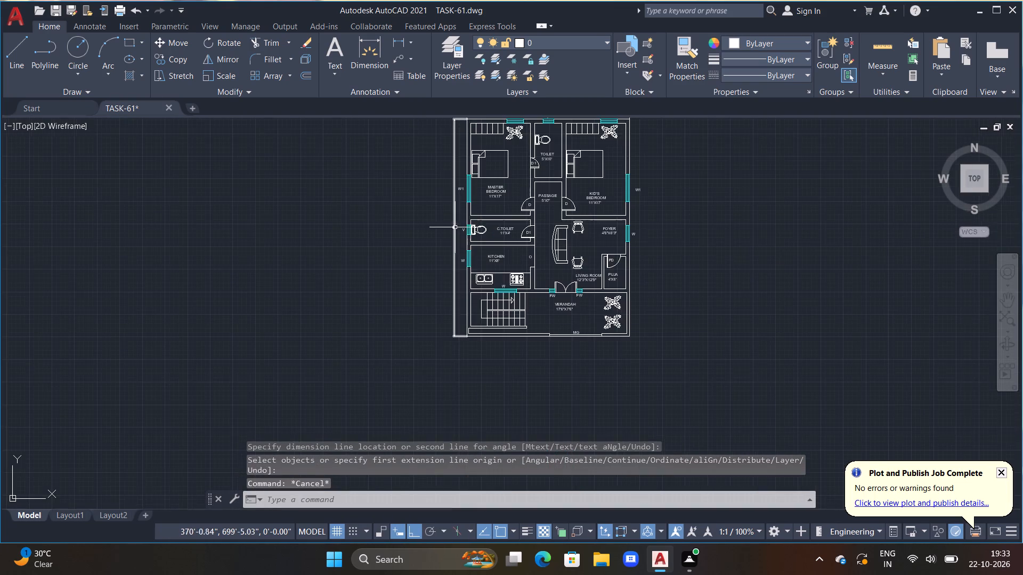
middle_click_drag(457, 230, 458, 333)
left_click(453, 327)
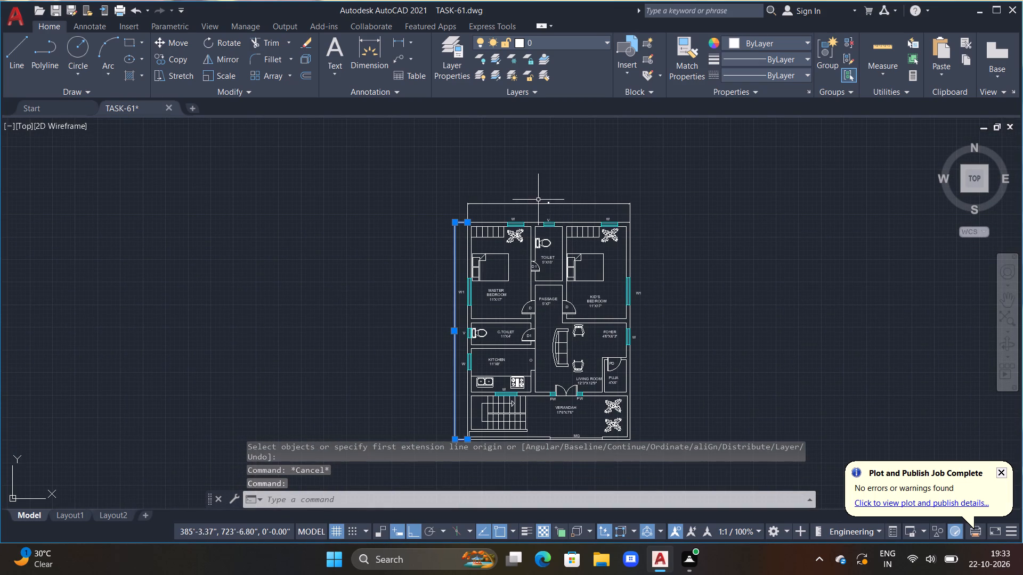
left_click(541, 203)
right_click(541, 203)
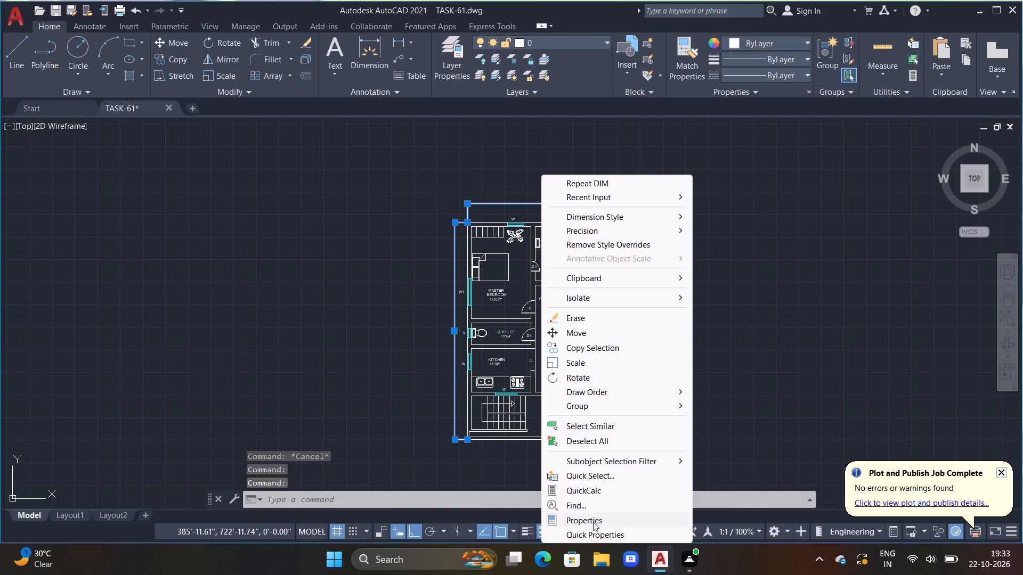
left_click(593, 522)
scroll(120, 295, "down", 6)
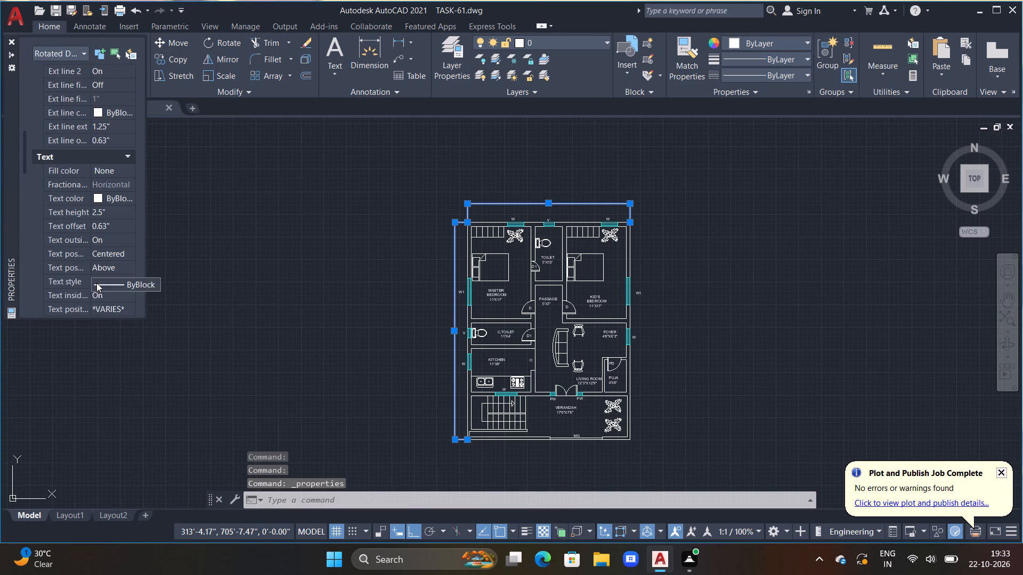
left_click(118, 206)
key("BackSpace")
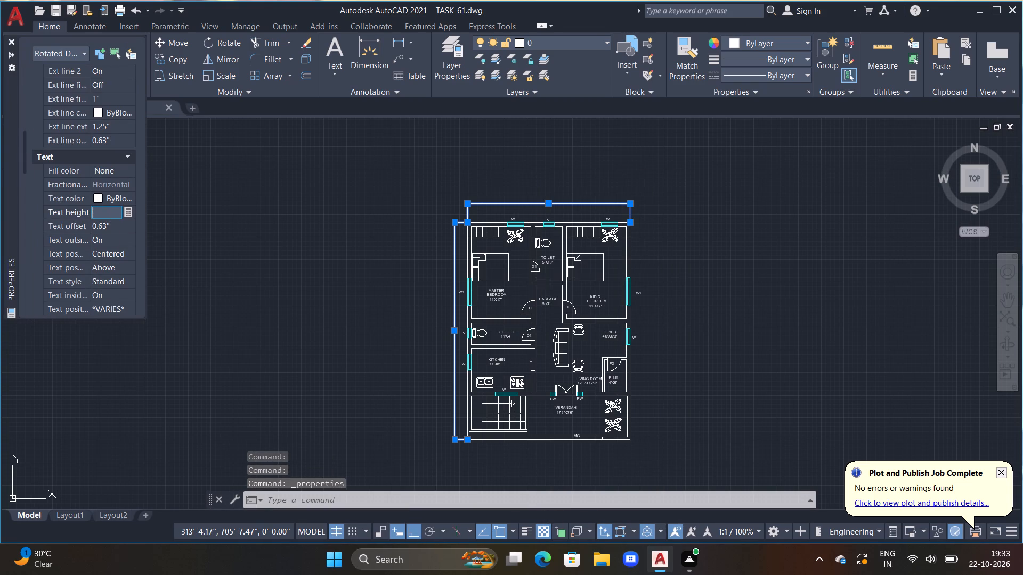
type("6\"")
key("Return")
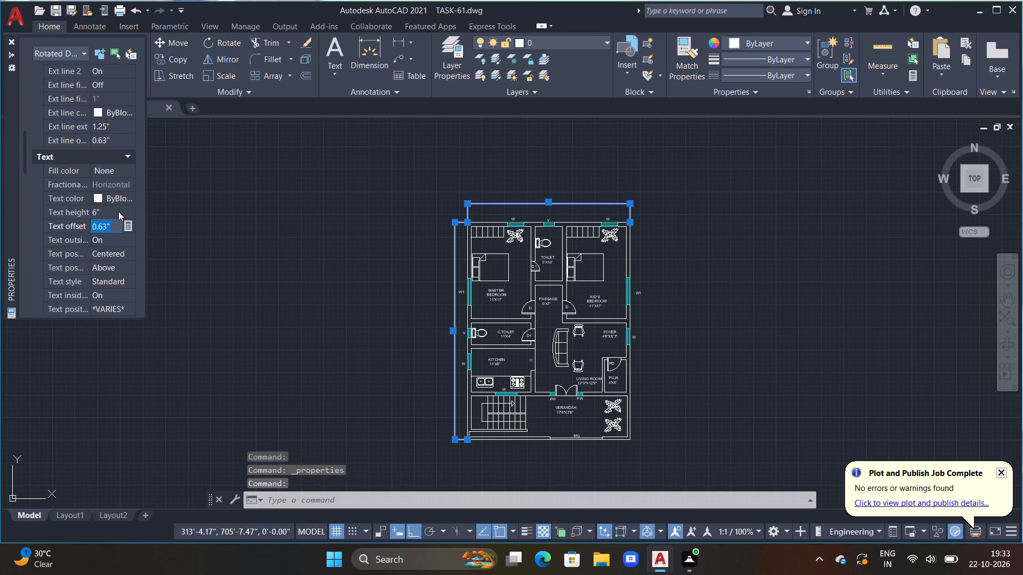
left_click(9, 39)
key("Escape")
key("Escape")
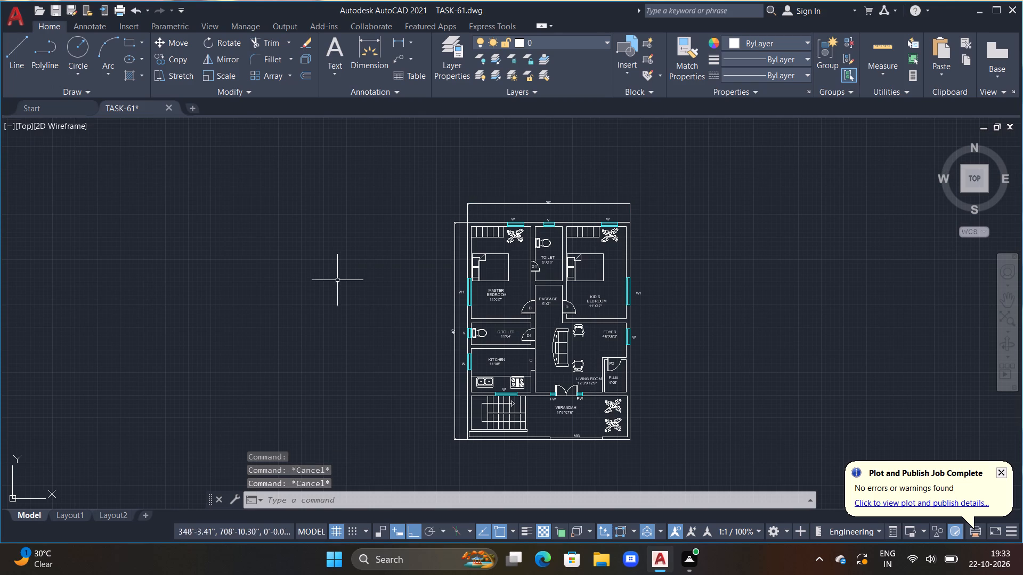
key("Escape")
key("Escape")
Review the whole floor plan, checking the overall dimension text, room labels, furniture and staircase.
middle_click_drag(421, 290, 378, 288)
middle_click_drag(438, 307, 335, 235)
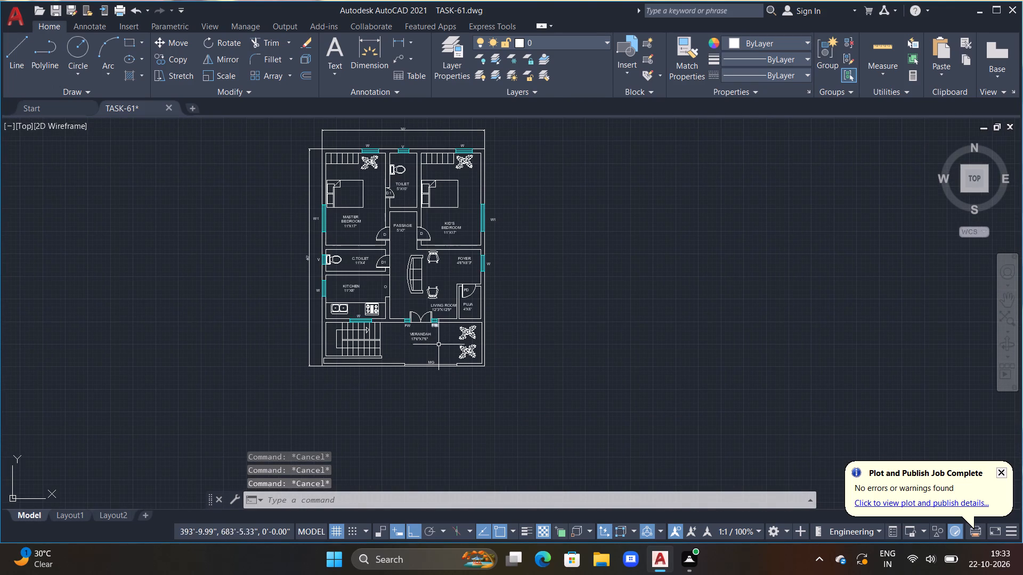
middle_click_drag(413, 359, 445, 291)
middle_click_drag(395, 225, 398, 234)
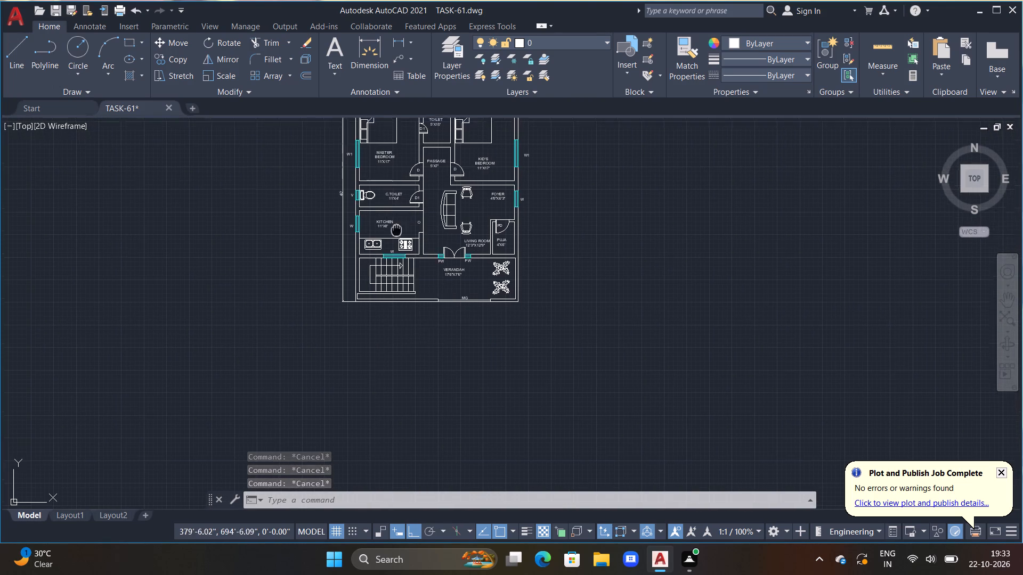
middle_click_drag(398, 234, 411, 327)
scroll(423, 267, "up", 1)
middle_click_drag(423, 266, 427, 239)
scroll(427, 244, "up", 1)
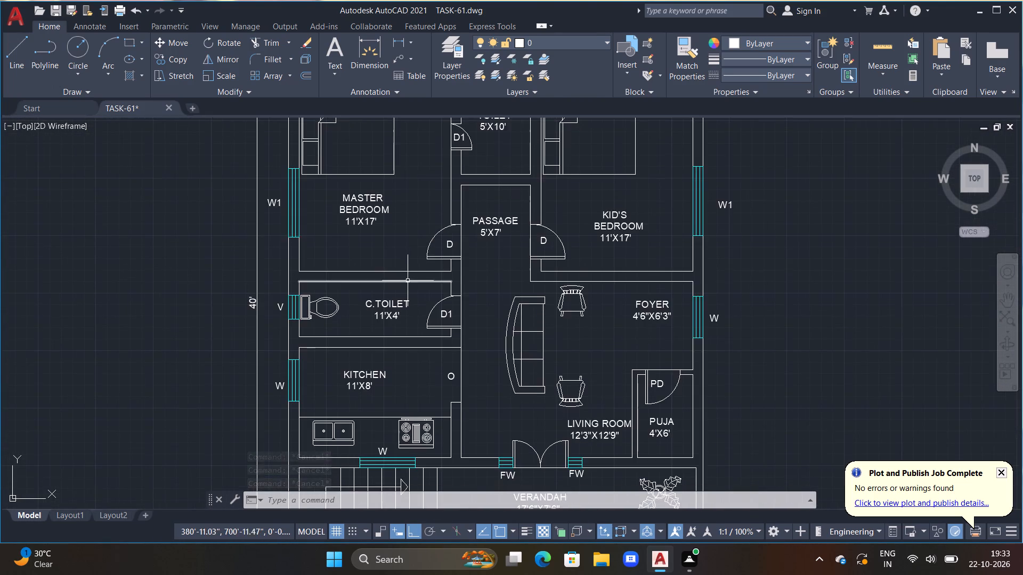
scroll(408, 281, "down", 2)
middle_click_drag(404, 300, 418, 217)
middle_click_drag(412, 274, 416, 360)
scroll(400, 287, "up", 1)
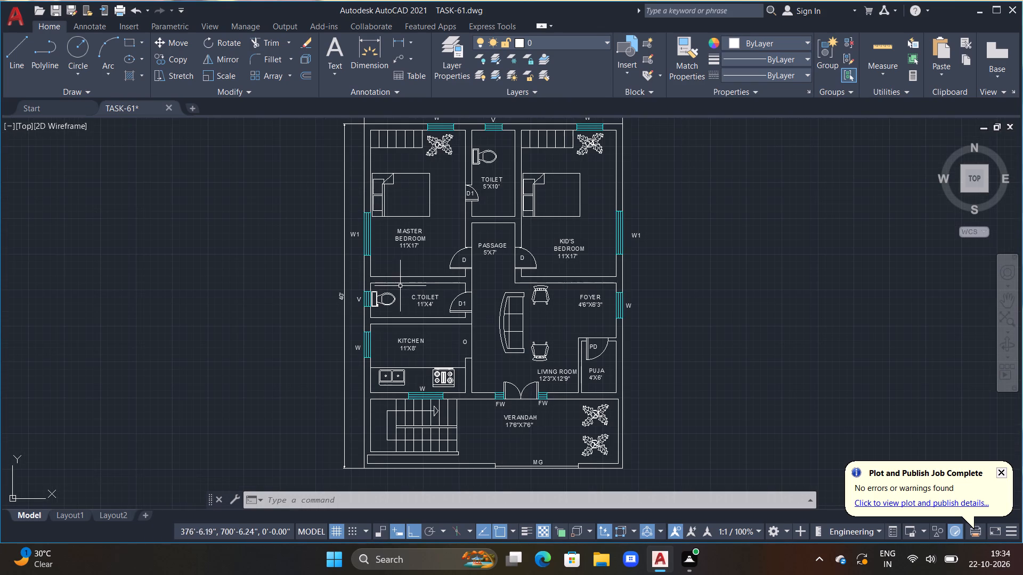
middle_click_drag(401, 289, 392, 254)
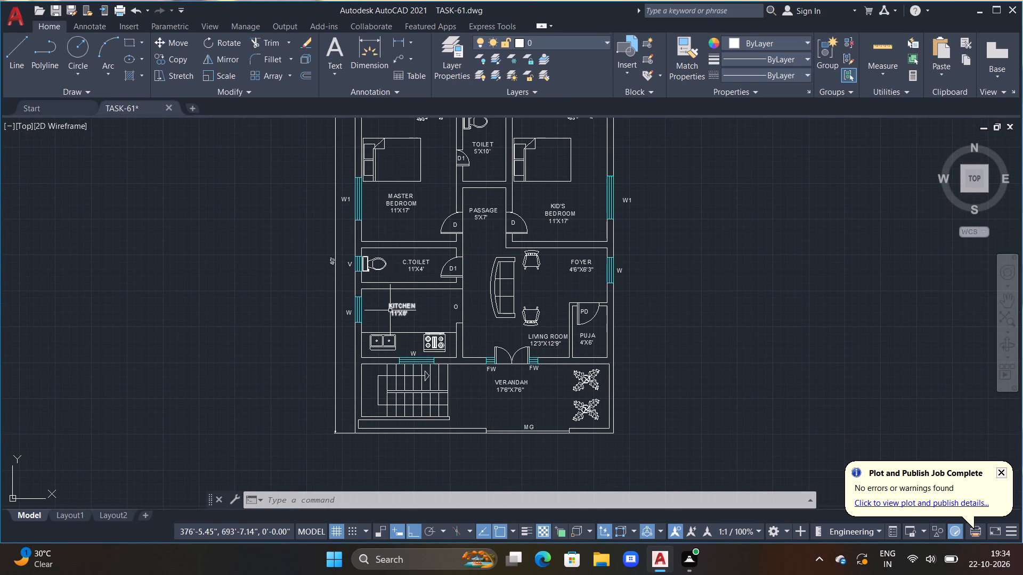
scroll(395, 297, "up", 2)
scroll(410, 326, "down", 1)
scroll(441, 364, "down", 1)
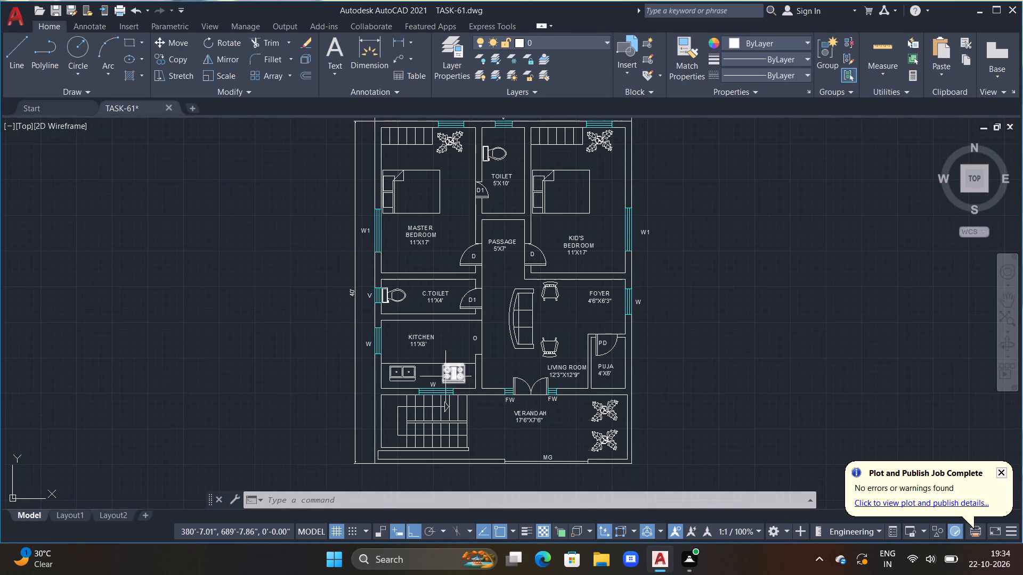
middle_click_drag(449, 383, 449, 351)
scroll(469, 383, "up", 1)
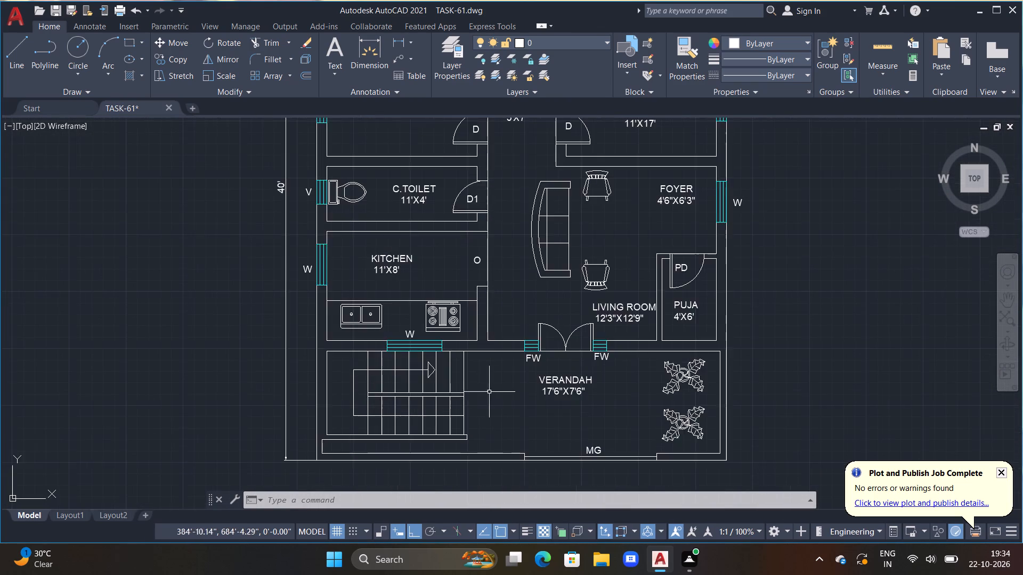
scroll(502, 397, "down", 1)
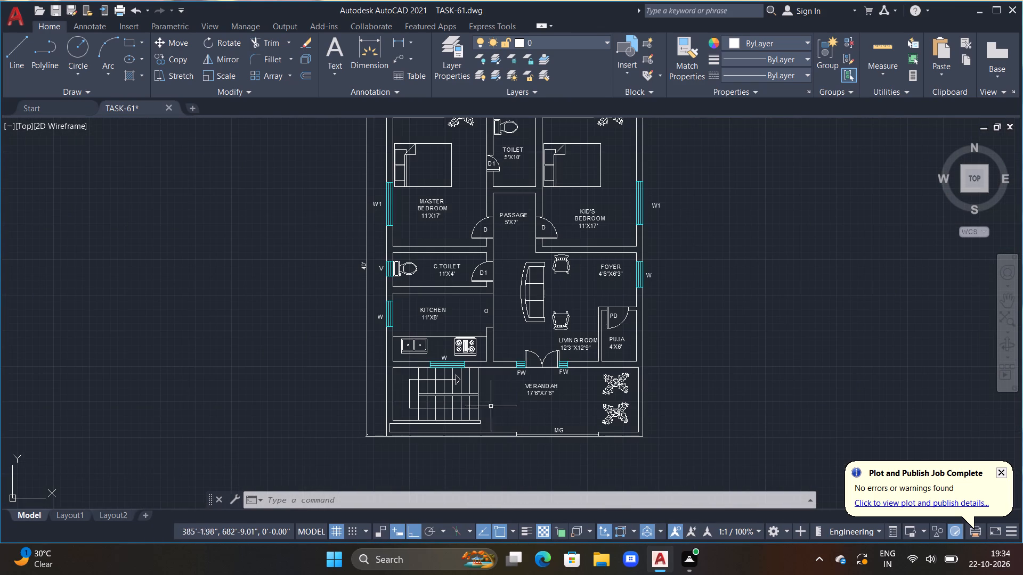
scroll(404, 339, "down", 2)
middle_click_drag(402, 303, 427, 347)
scroll(427, 323, "up", 1)
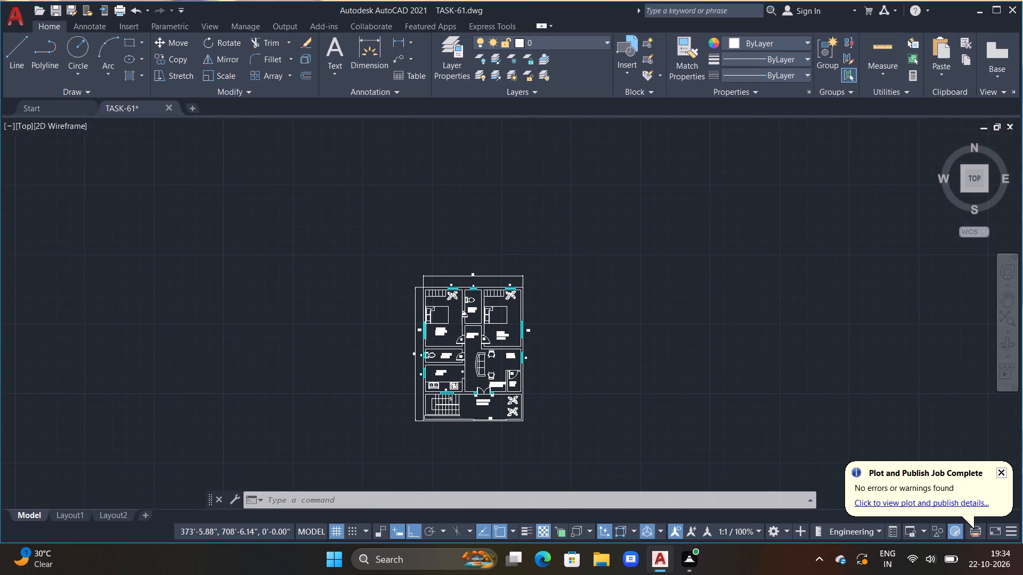
scroll(427, 323, "up", 1)
Hatch the rear outer walls and the walls around the toilet between the bedrooms with a solid fill in colour 100,33,101.
type("H")
key("space")
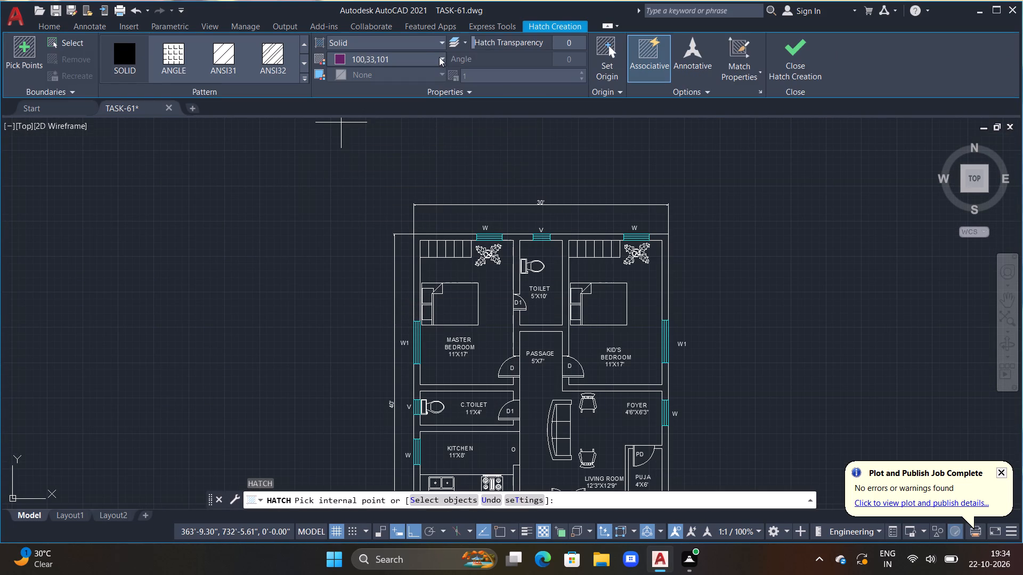
scroll(413, 236, "up", 2)
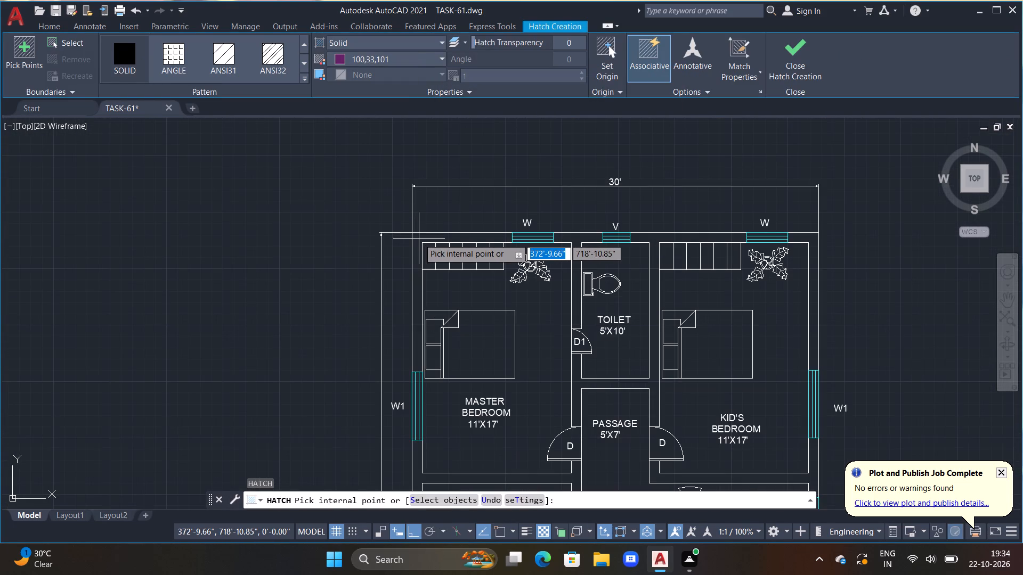
left_click(419, 239)
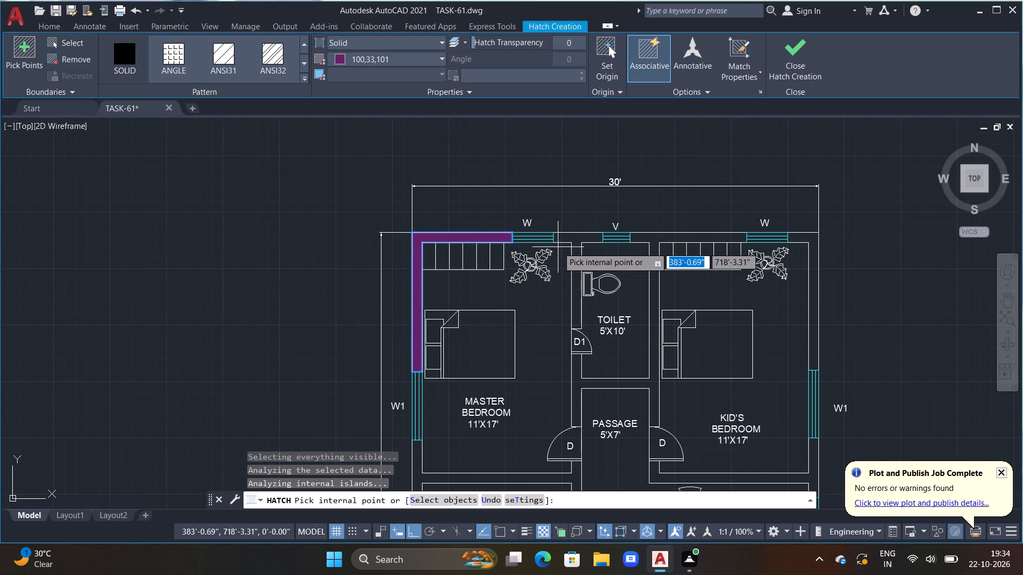
left_click(575, 240)
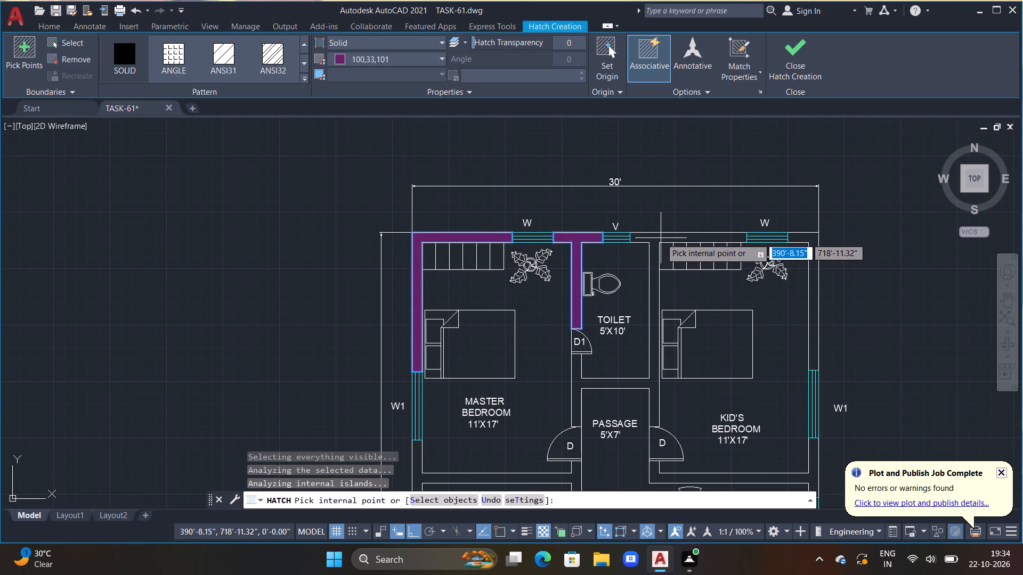
left_click(658, 237)
left_click(807, 239)
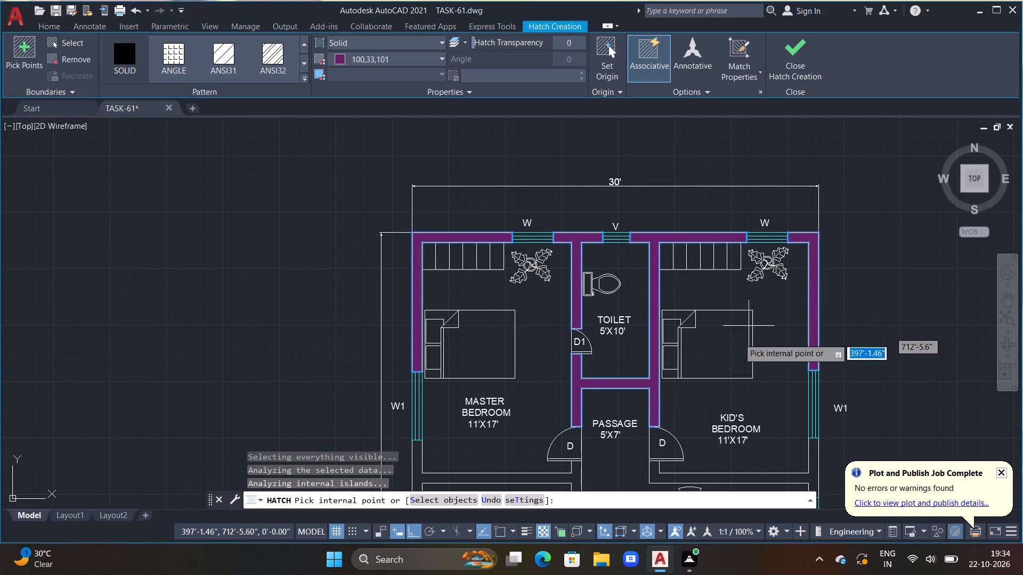
Hatch the remaining walls around the C.Toilet, kitchen, foyer, puja room, staircase and verandah with the same solid fill.
middle_click_drag(527, 392, 514, 235)
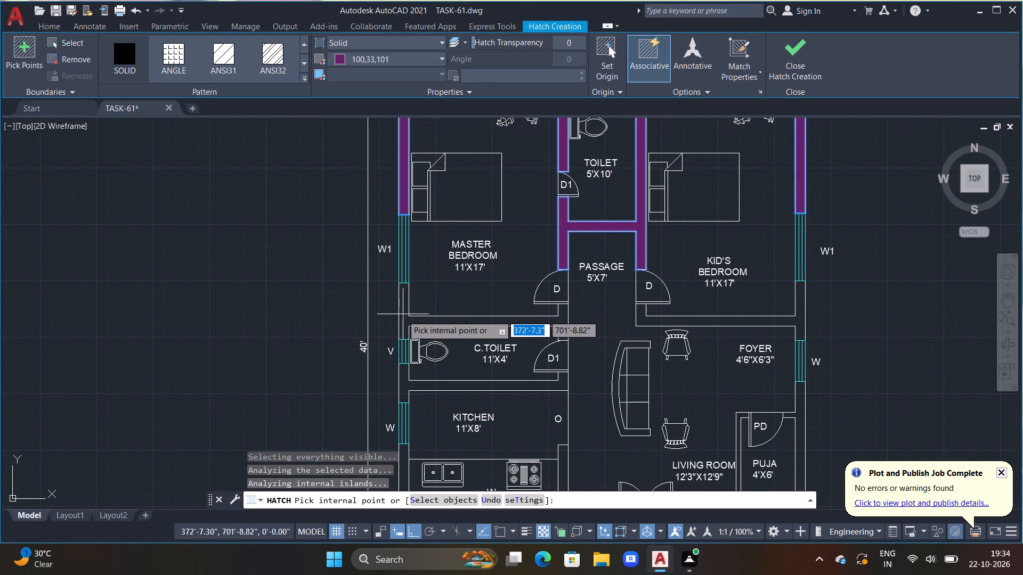
left_click(401, 318)
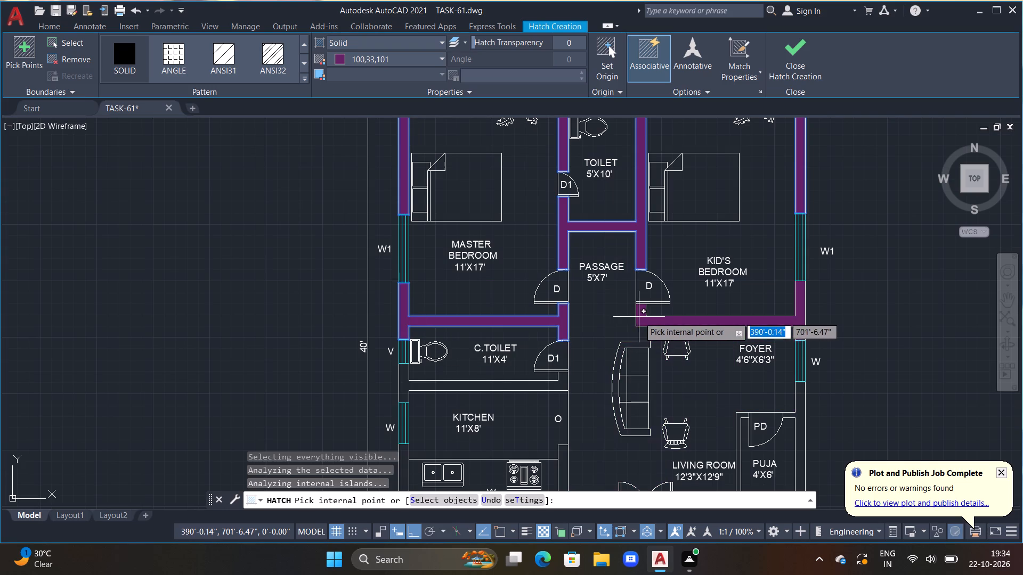
left_click(639, 317)
middle_click_drag(726, 459, 679, 321)
left_click(442, 247)
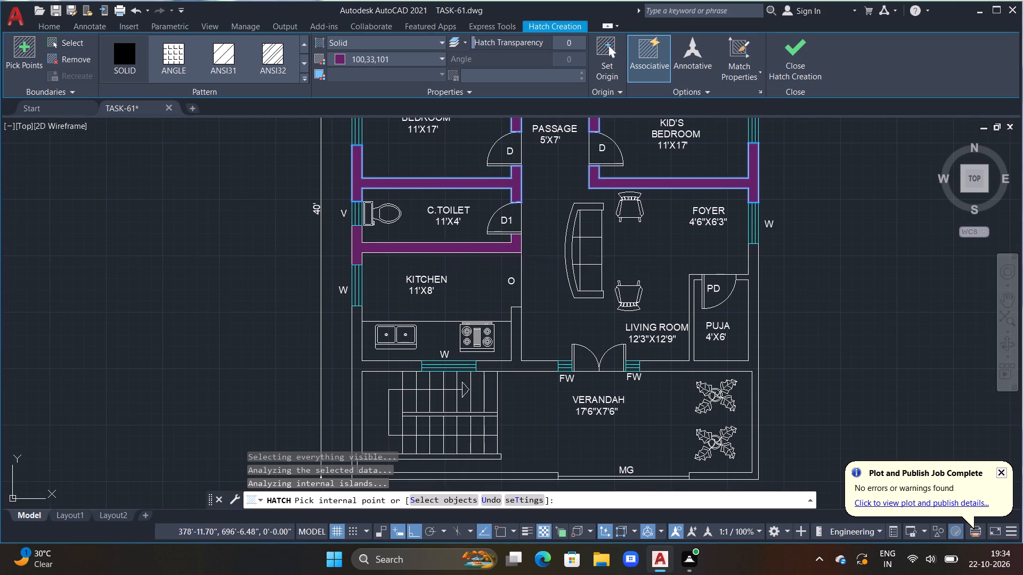
left_click(377, 365)
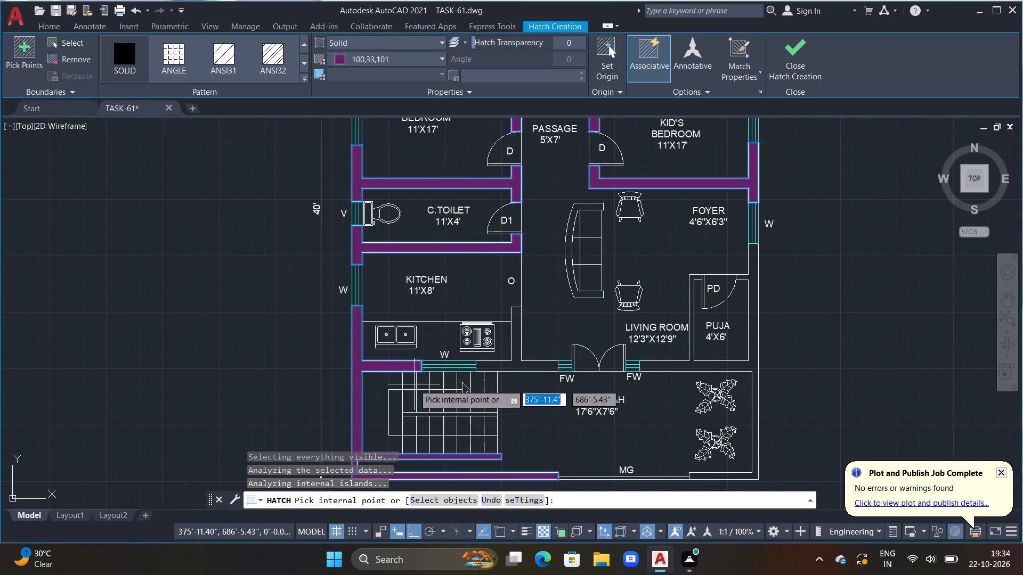
left_click(511, 365)
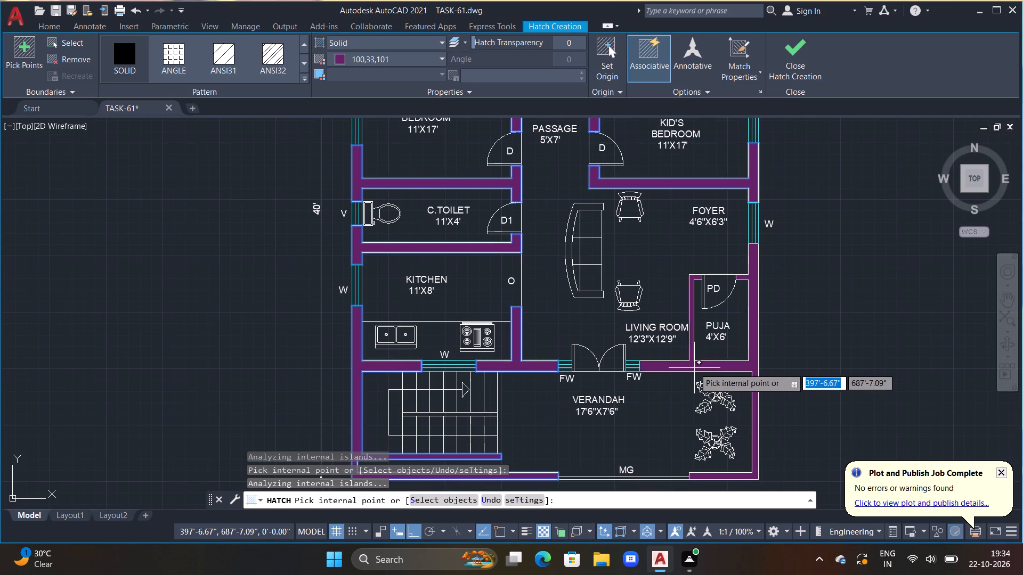
left_click(694, 368)
Hatch the thin main gate strip at the MG tag in the verandah's front wall with the same solid fill.
middle_click_drag(637, 508, 630, 437)
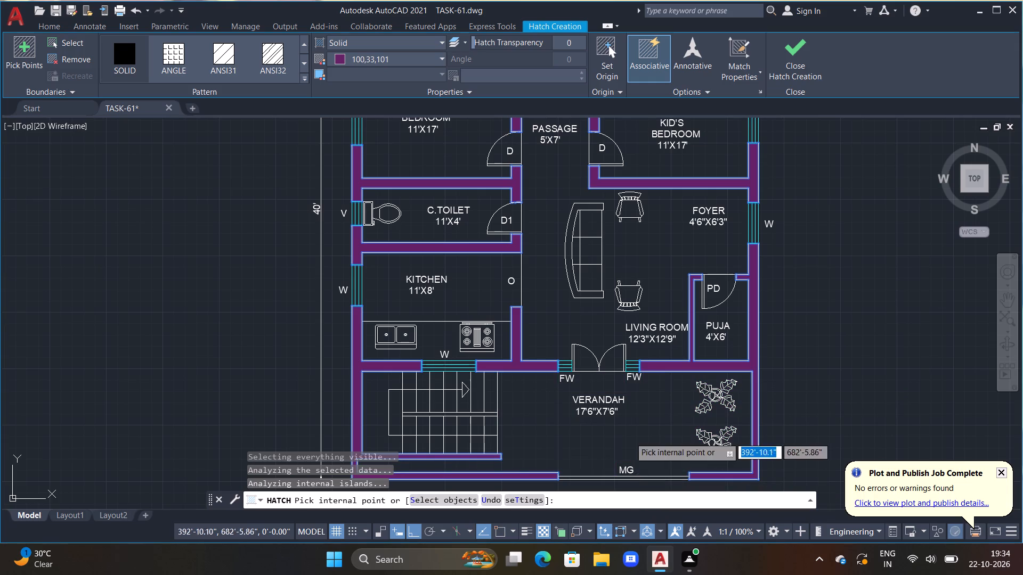
scroll(614, 461, "up", 1)
middle_click_drag(614, 457, 599, 288)
scroll(585, 324, "up", 3)
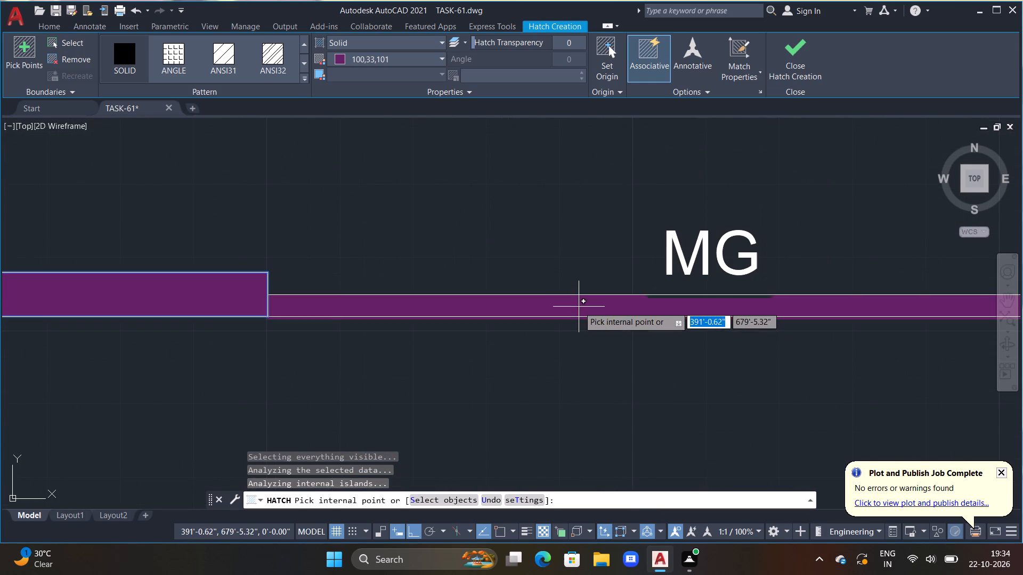
left_click(579, 307)
key("Escape")
scroll(586, 309, "down", 3)
key("Escape")
scroll(601, 307, "down", 3)
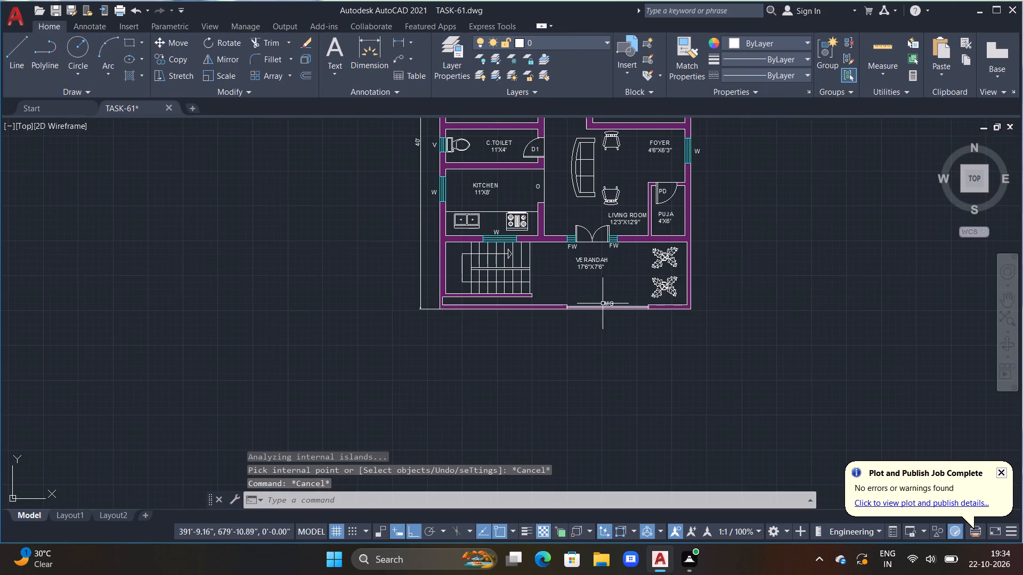
key("Escape")
Examine the hatched floor plan overall and up close, checking the wall fill around the rooms, doors and windows.
middle_click_drag(606, 290, 607, 336)
key("Escape")
key("Escape")
key("Escape")
middle_click_drag(609, 305, 612, 316)
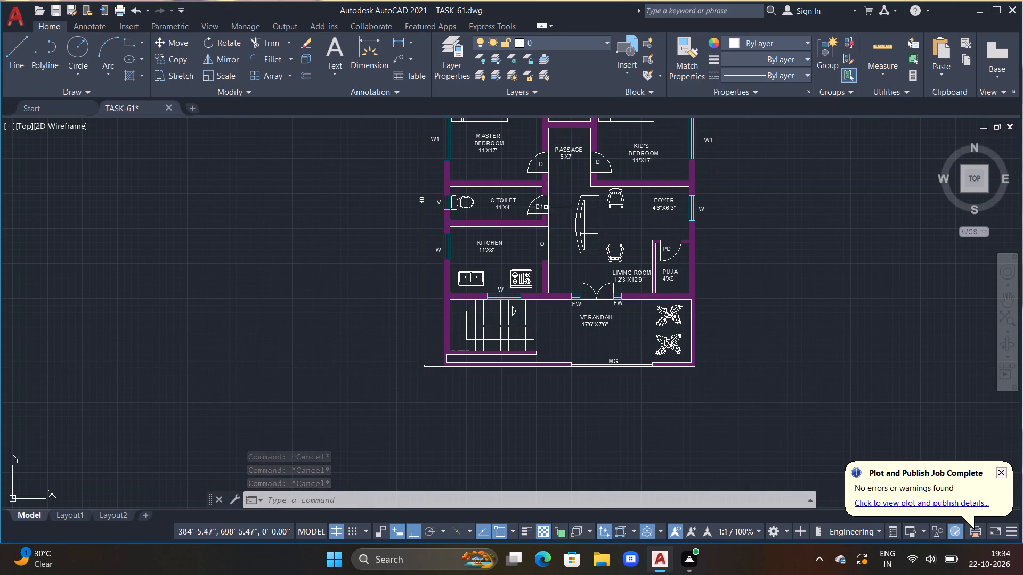
middle_click_drag(547, 208, 548, 300)
key("Escape")
key("Escape")
scroll(545, 298, "down", 1)
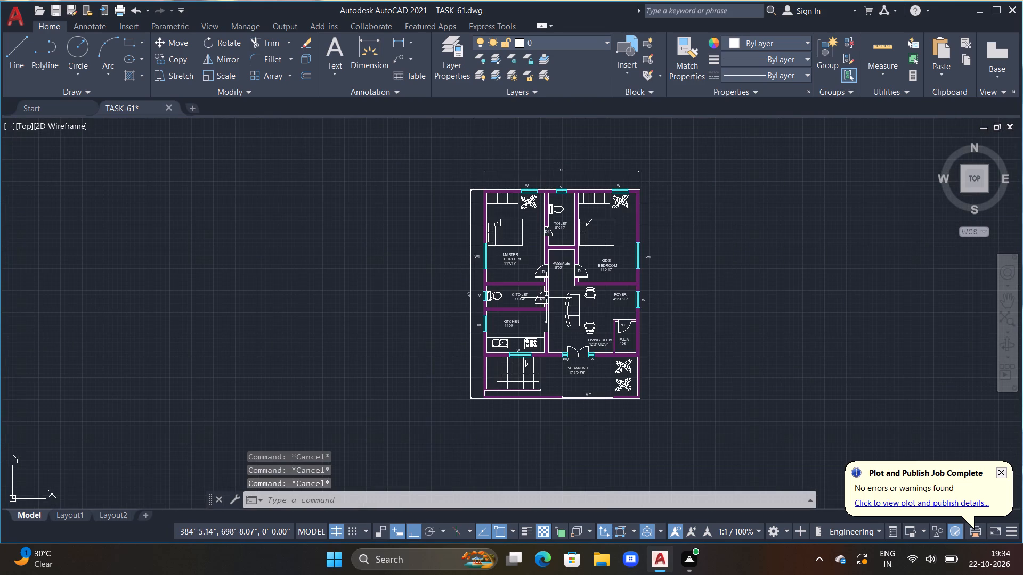
middle_click_drag(546, 297, 554, 341)
scroll(509, 316, "up", 2)
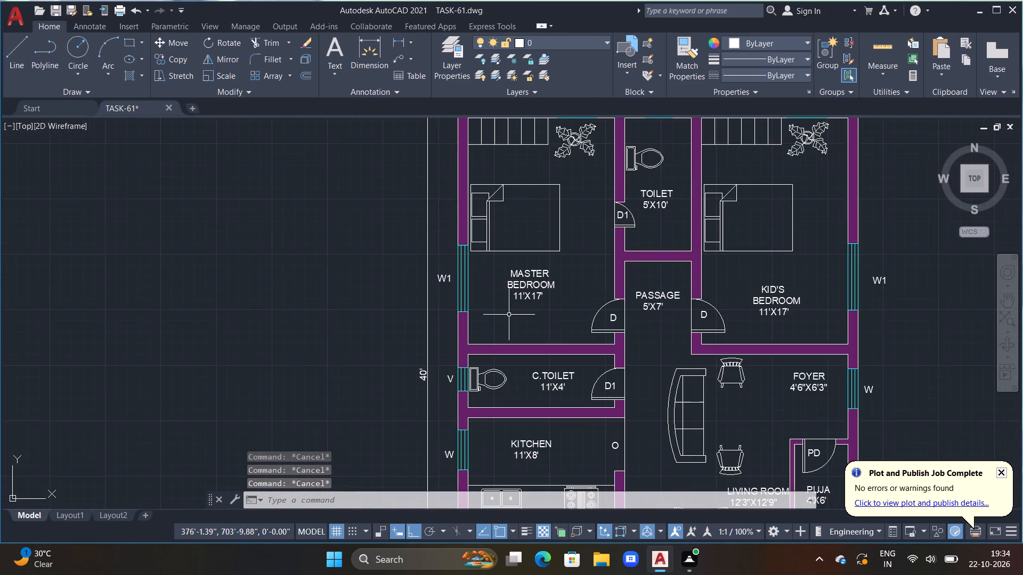
middle_click_drag(509, 314, 474, 395)
middle_click_drag(484, 306, 488, 351)
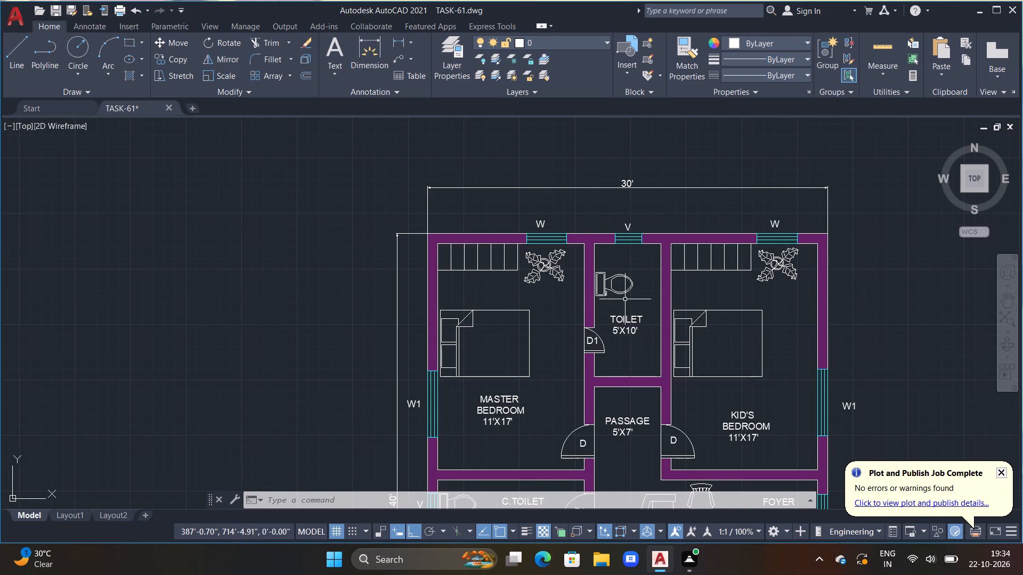
middle_click_drag(625, 286, 605, 190)
scroll(657, 339, "down", 1)
middle_click_drag(658, 339, 610, 275)
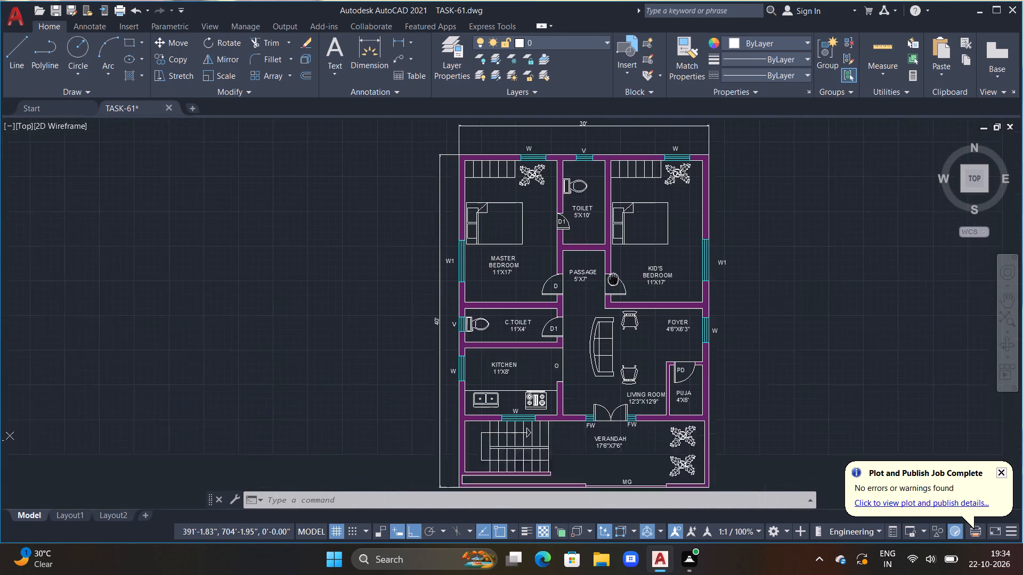
middle_click_drag(610, 275, 603, 268)
scroll(626, 331, "up", 2)
middle_click(620, 332)
middle_click_drag(619, 310, 614, 300)
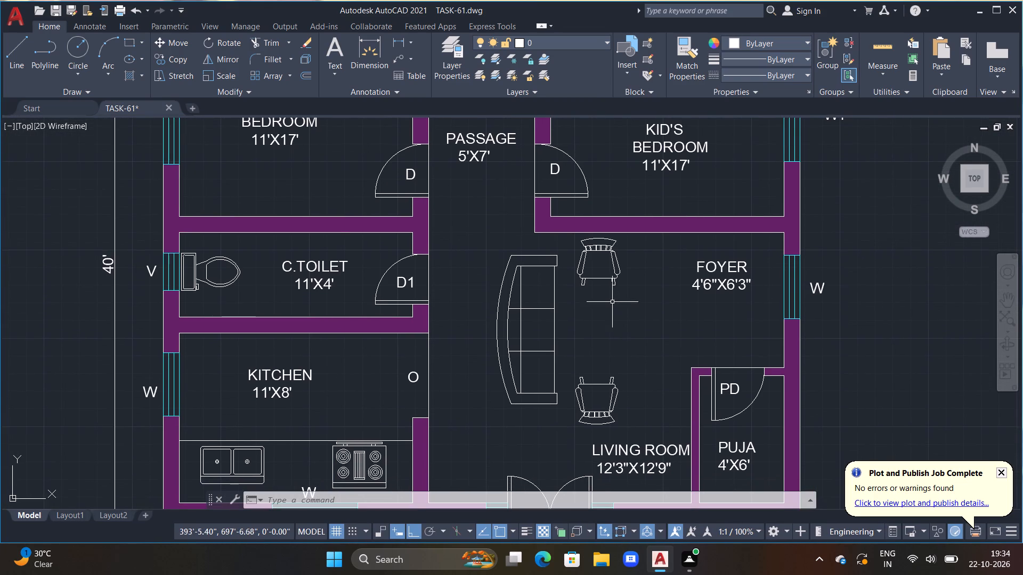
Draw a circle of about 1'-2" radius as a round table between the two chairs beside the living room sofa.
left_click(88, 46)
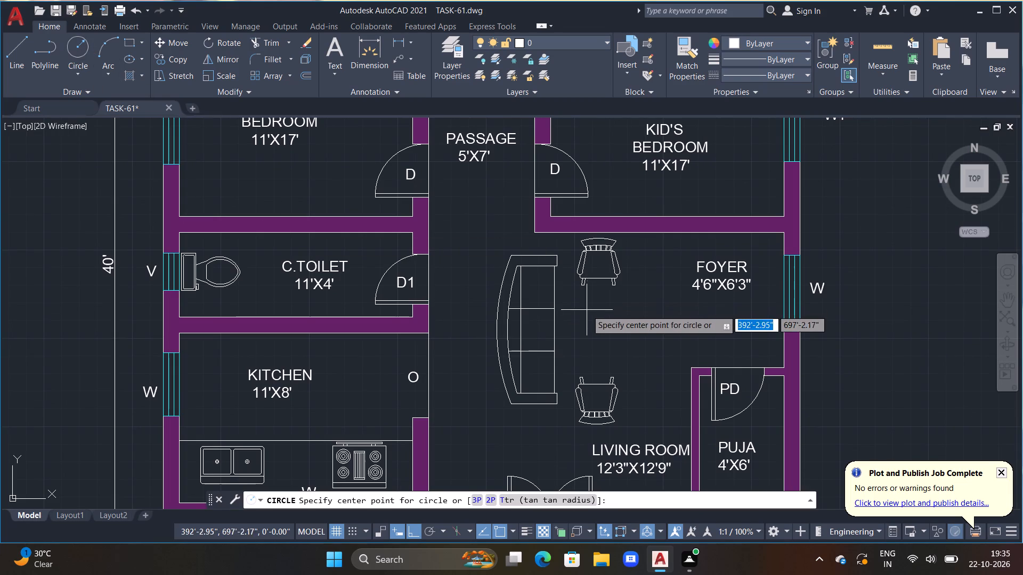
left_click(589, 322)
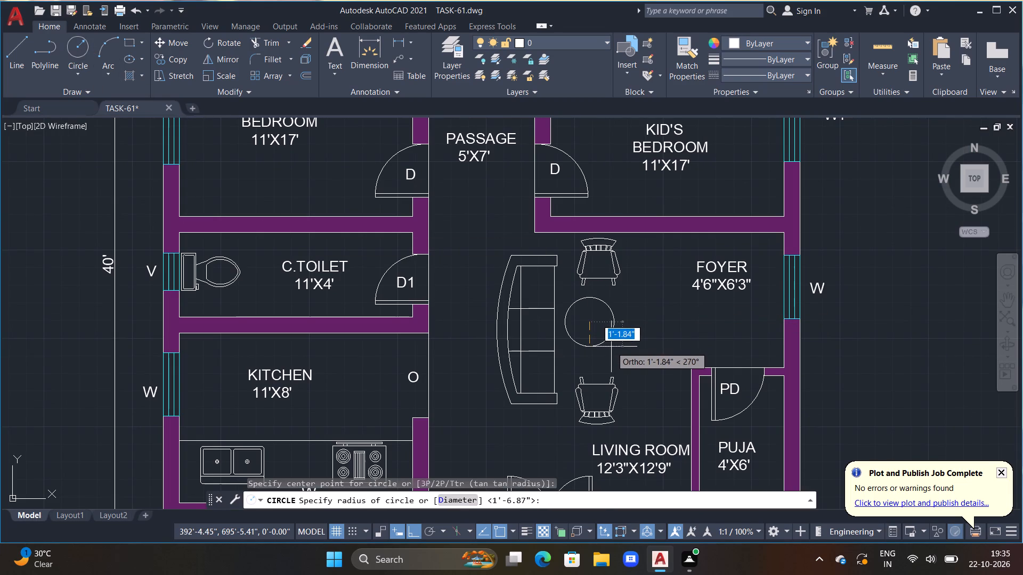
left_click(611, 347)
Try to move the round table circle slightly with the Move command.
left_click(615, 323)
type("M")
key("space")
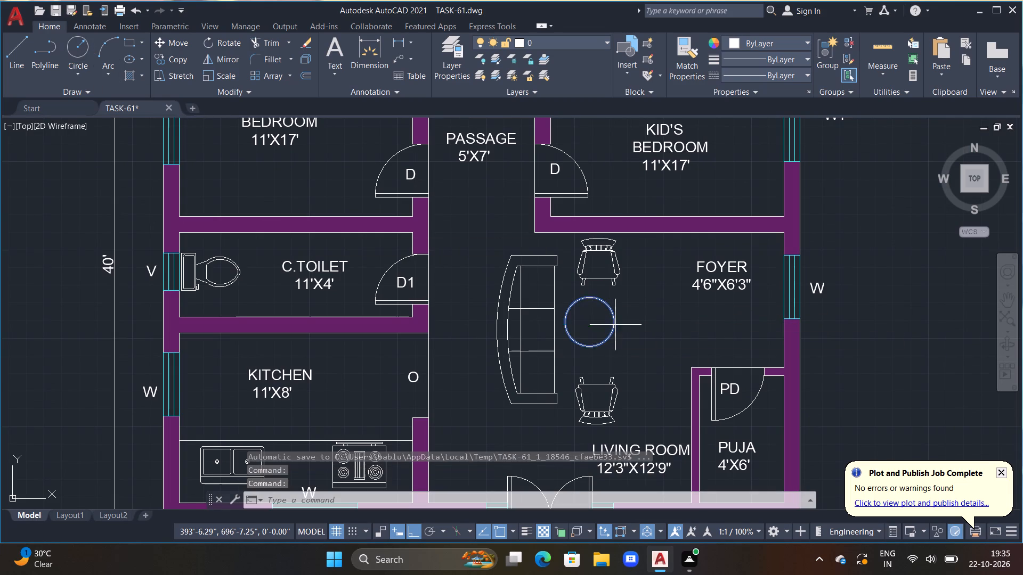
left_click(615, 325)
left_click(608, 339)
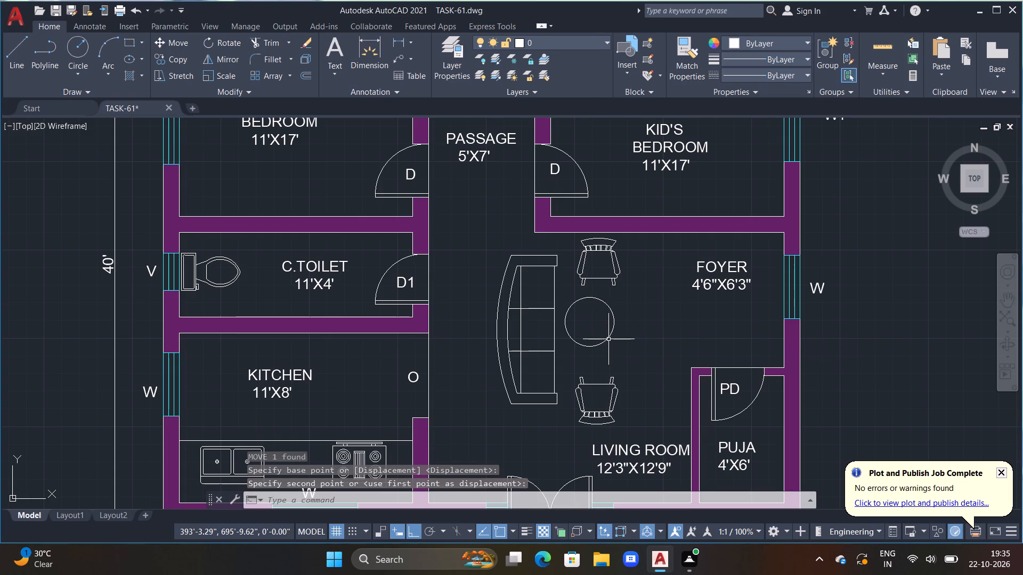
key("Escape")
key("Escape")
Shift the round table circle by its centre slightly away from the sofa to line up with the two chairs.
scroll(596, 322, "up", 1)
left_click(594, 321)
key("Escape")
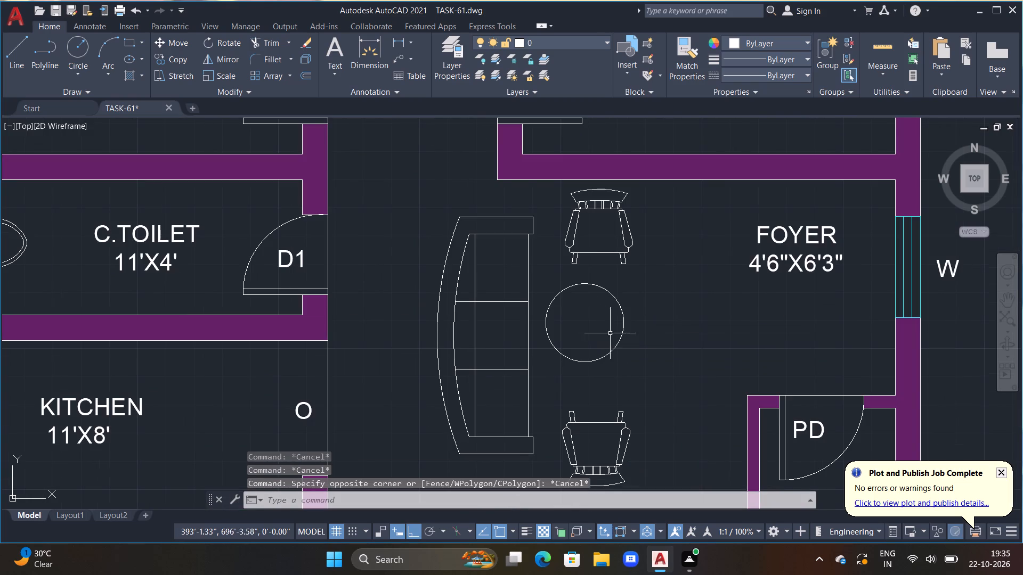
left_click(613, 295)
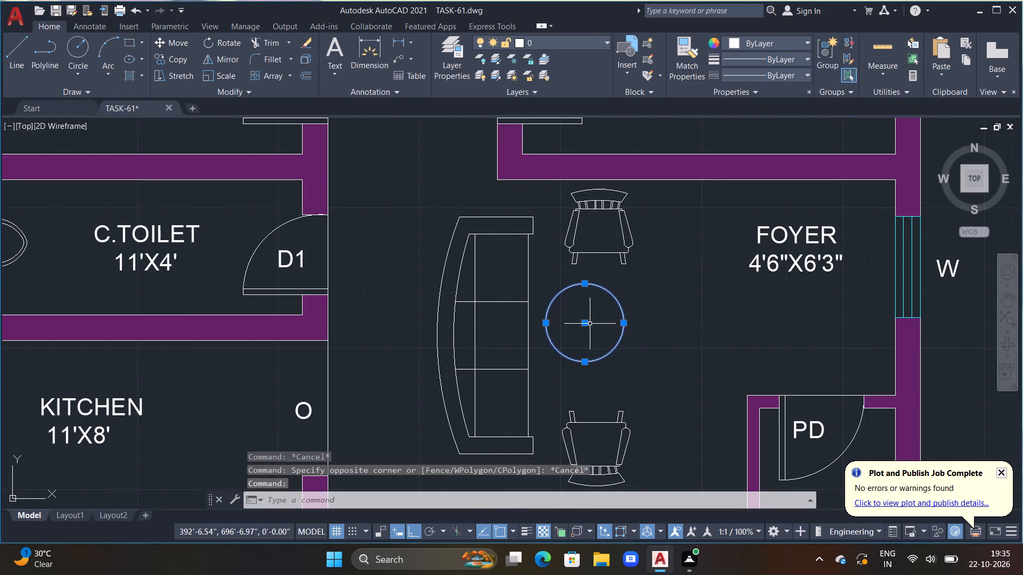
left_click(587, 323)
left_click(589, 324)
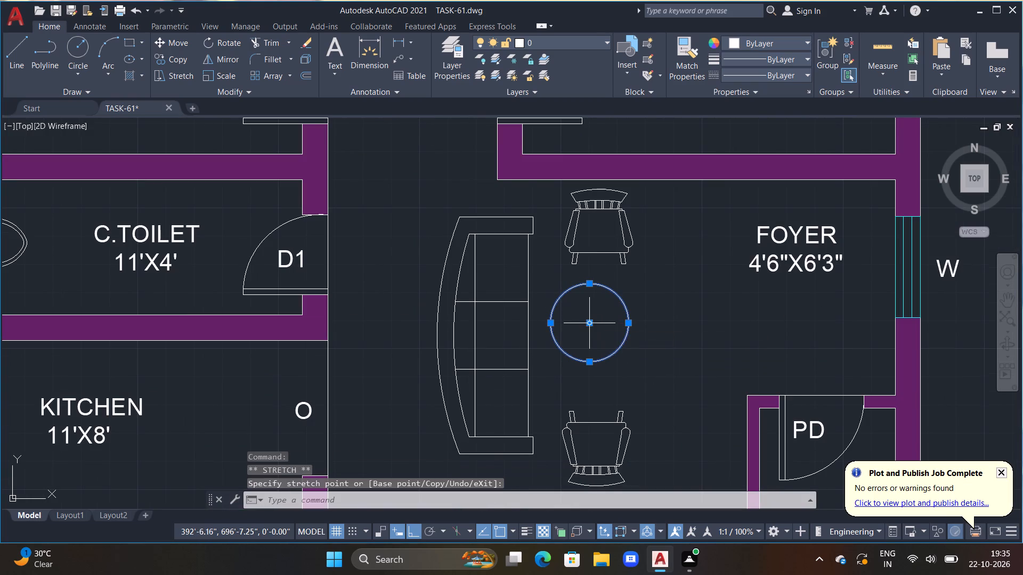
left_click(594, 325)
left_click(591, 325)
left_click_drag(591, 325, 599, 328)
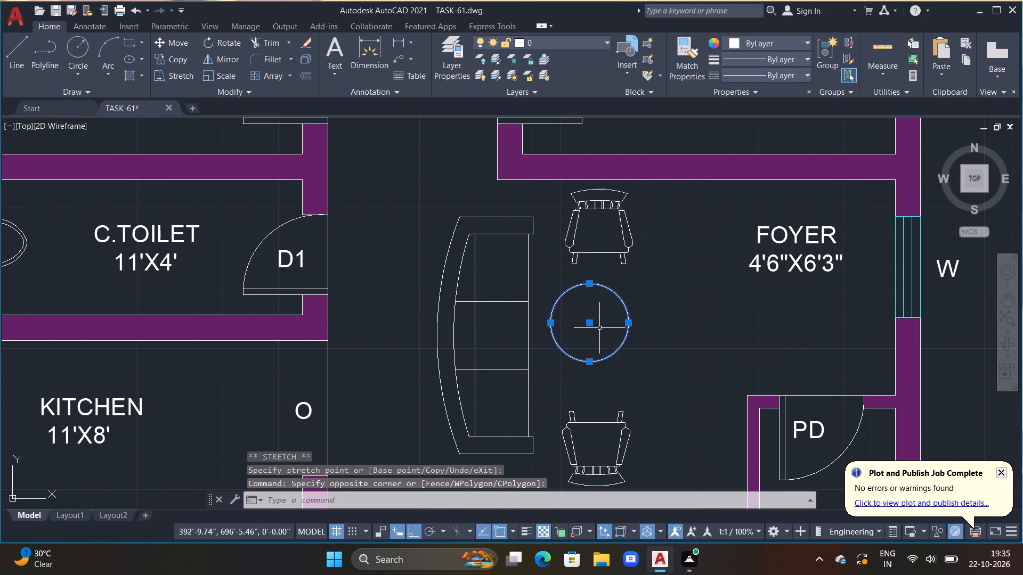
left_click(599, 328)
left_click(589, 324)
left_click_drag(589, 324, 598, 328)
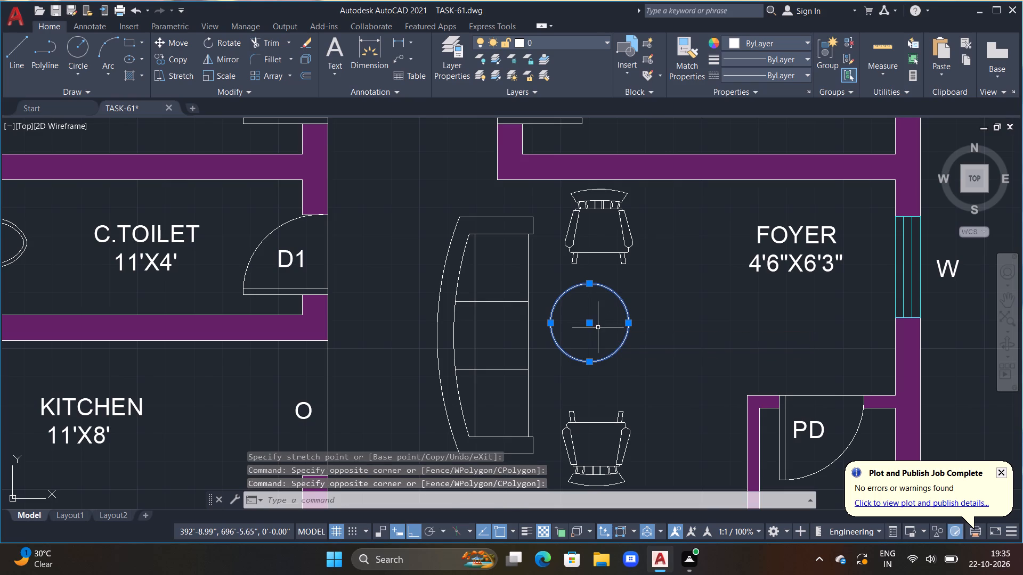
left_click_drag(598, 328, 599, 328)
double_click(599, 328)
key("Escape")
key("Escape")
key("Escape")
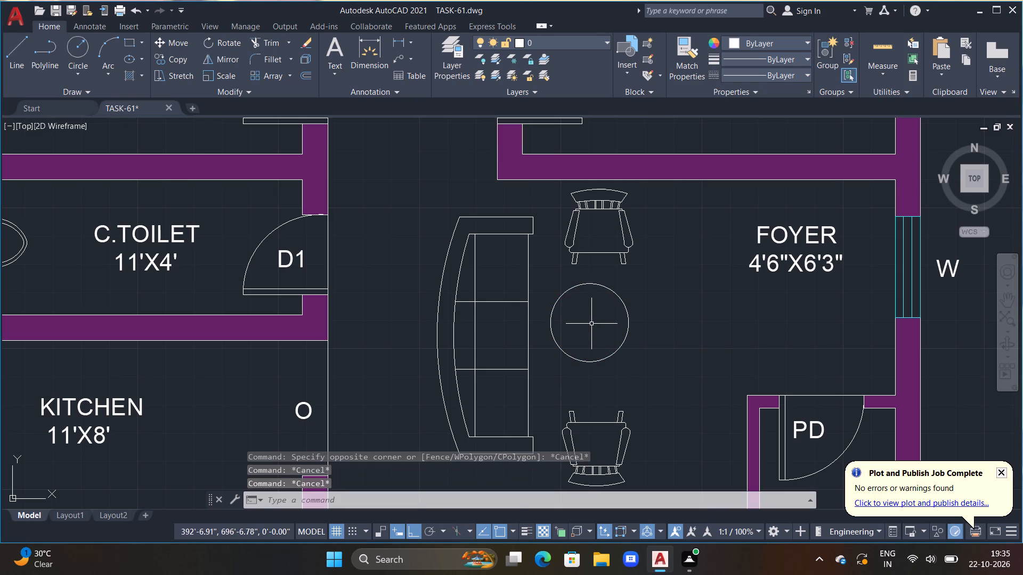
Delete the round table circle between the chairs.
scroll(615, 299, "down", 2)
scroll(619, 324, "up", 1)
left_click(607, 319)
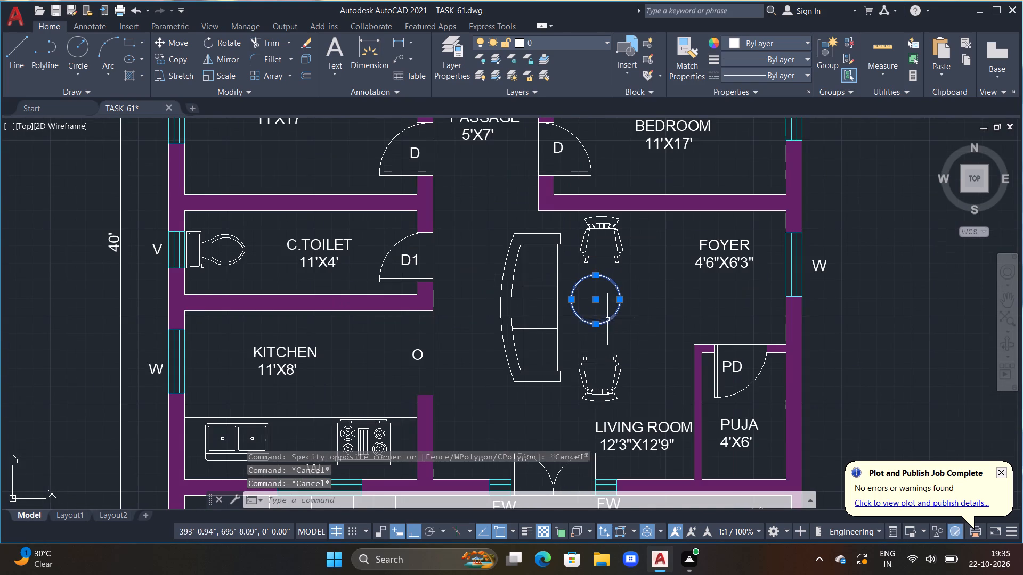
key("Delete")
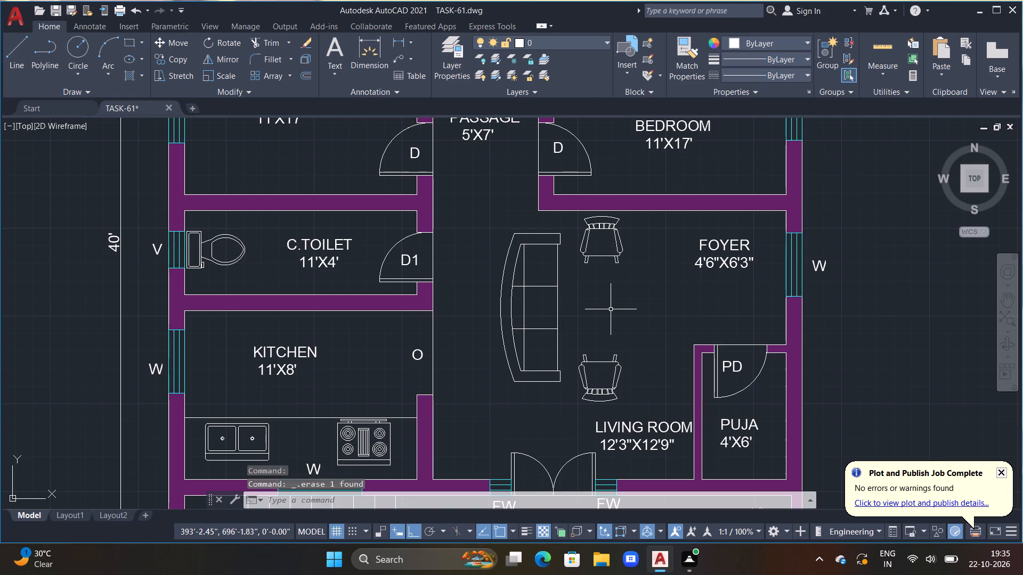
Draw a circle of about 1'-2" radius centred between the two living room chairs as a round table.
left_click(83, 45)
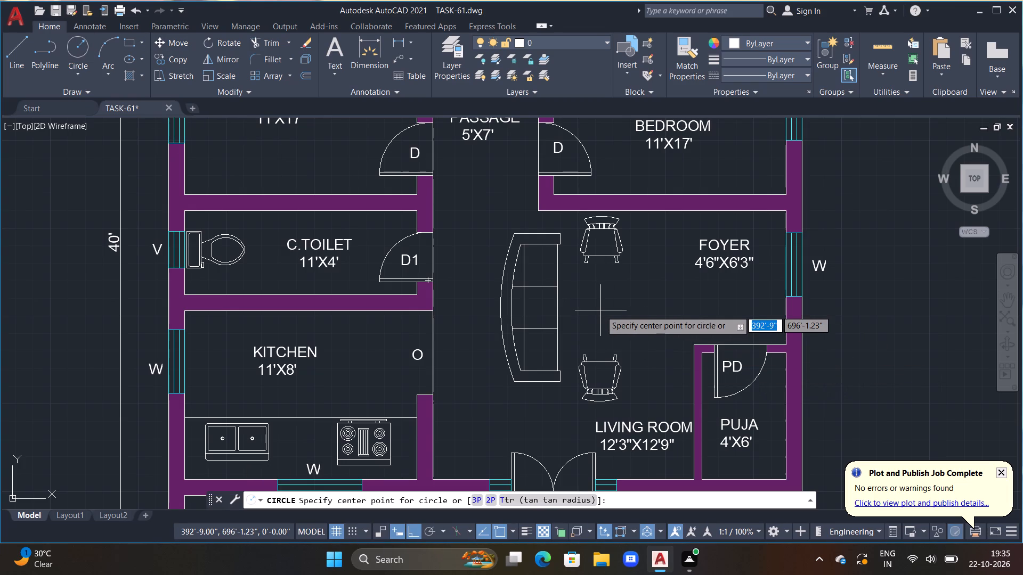
left_click(600, 308)
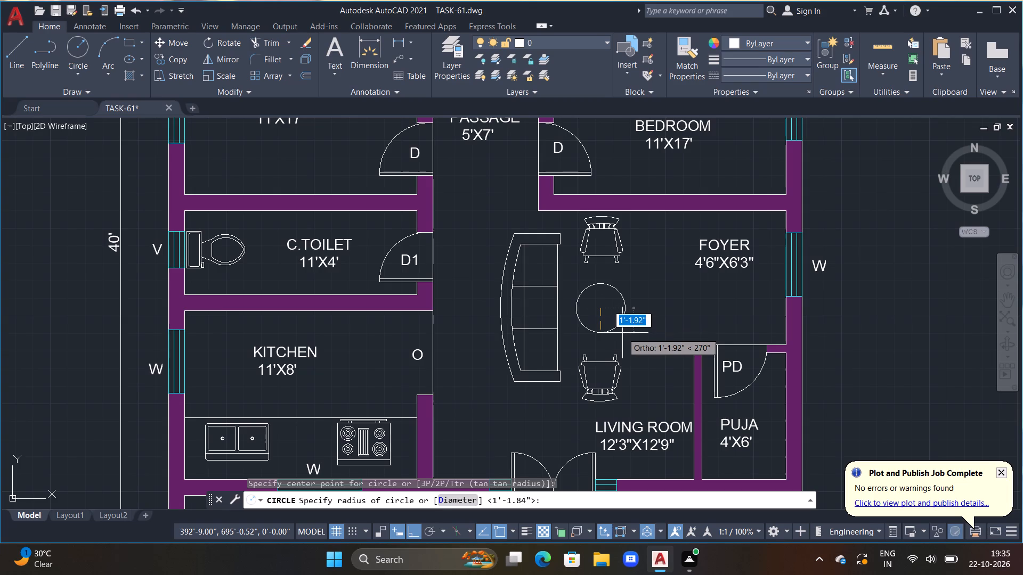
left_click(622, 333)
key("Escape")
Set the current object colour to Cyan.
scroll(631, 336, "down", 2)
middle_click_drag(637, 339, 622, 303)
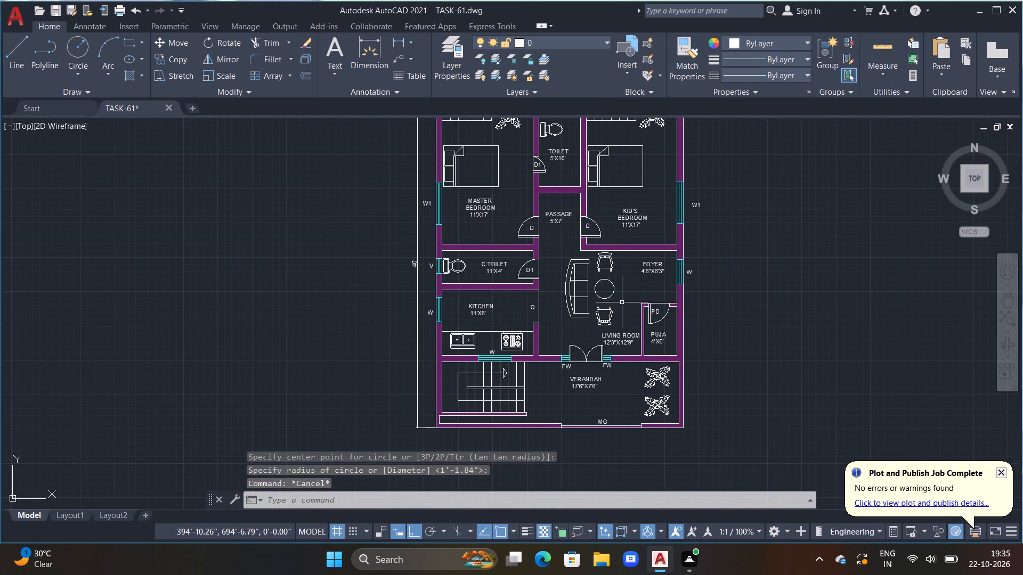
scroll(622, 302, "down", 1)
scroll(632, 297, "up", 4)
scroll(665, 292, "down", 3)
middle_click_drag(644, 273, 672, 350)
scroll(620, 281, "up", 1)
scroll(573, 202, "up", 1)
middle_click_drag(561, 199, 570, 219)
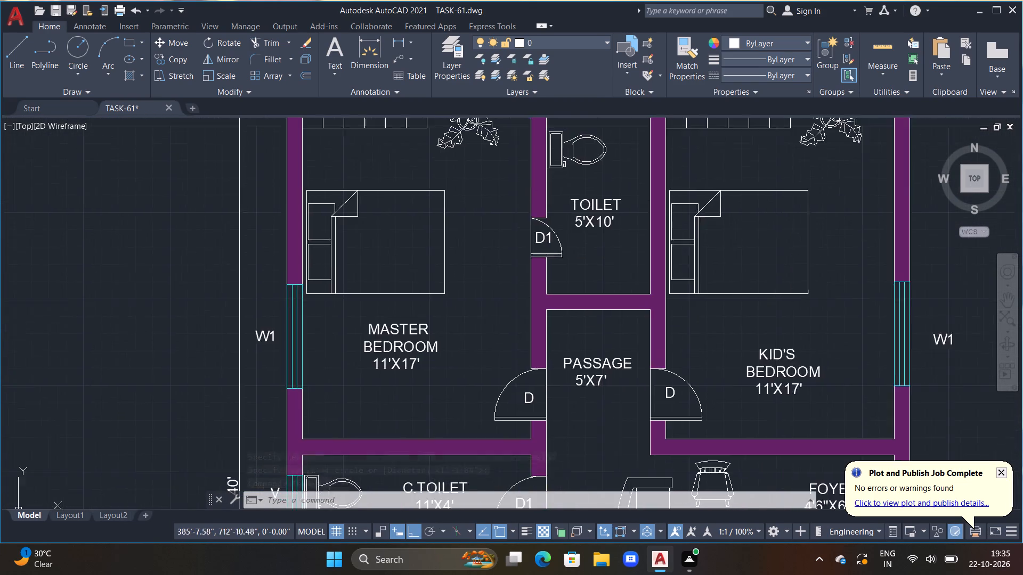
middle_click_drag(570, 219, 583, 376)
scroll(500, 227, "up", 3)
middle_click_drag(498, 247, 502, 218)
key("Escape")
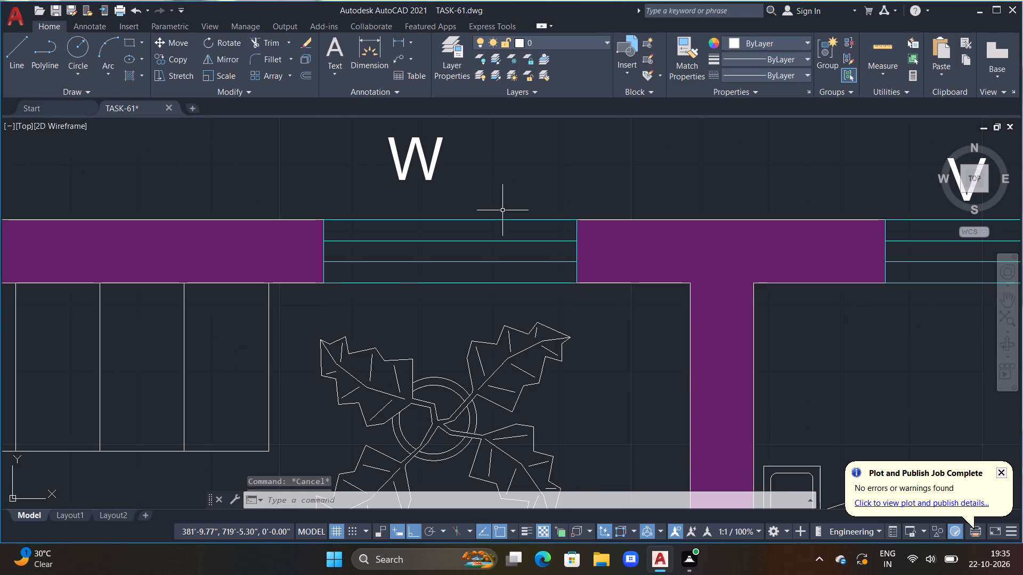
key("Escape")
key("Escape")
left_click(807, 39)
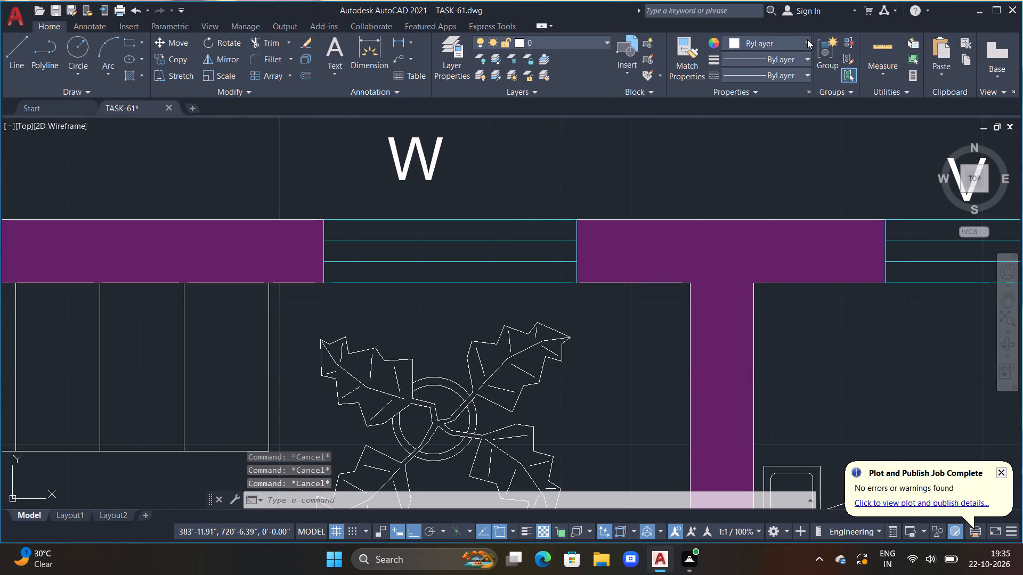
left_click(767, 179)
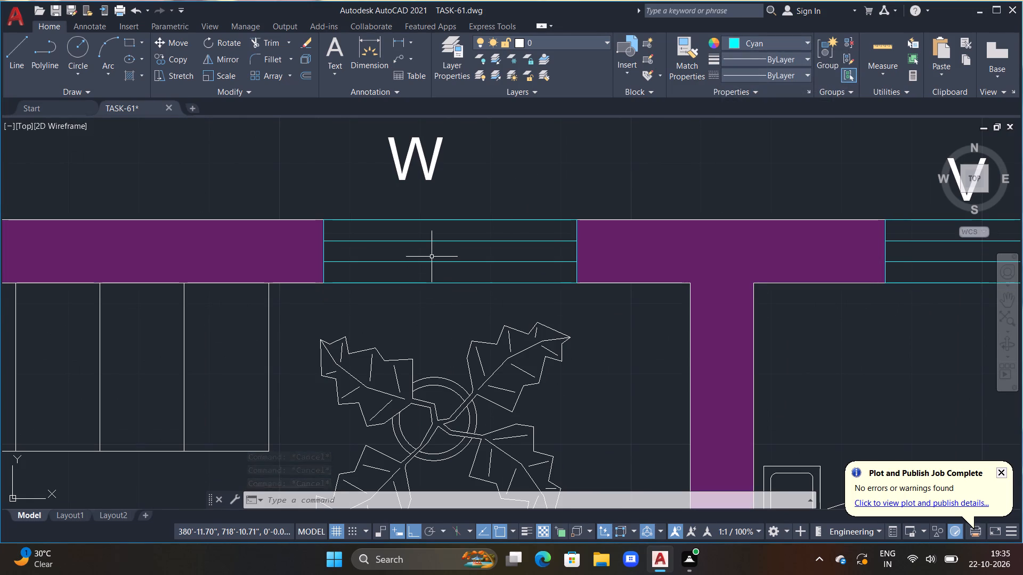
Hatch the middle strips of the two W windows and the V ventilator in the rear wall with solid Cyan.
type("H")
key("space")
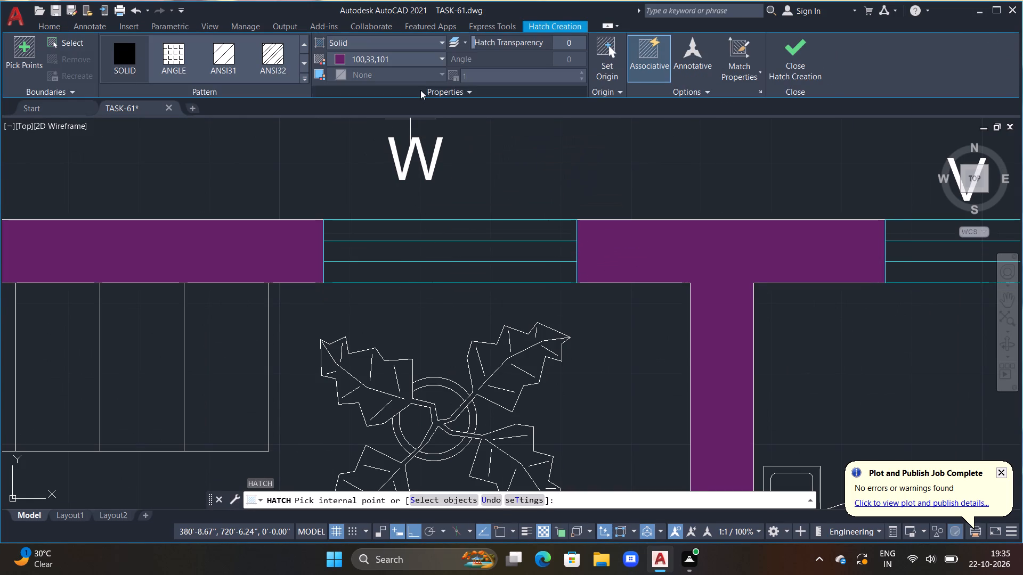
left_click(431, 56)
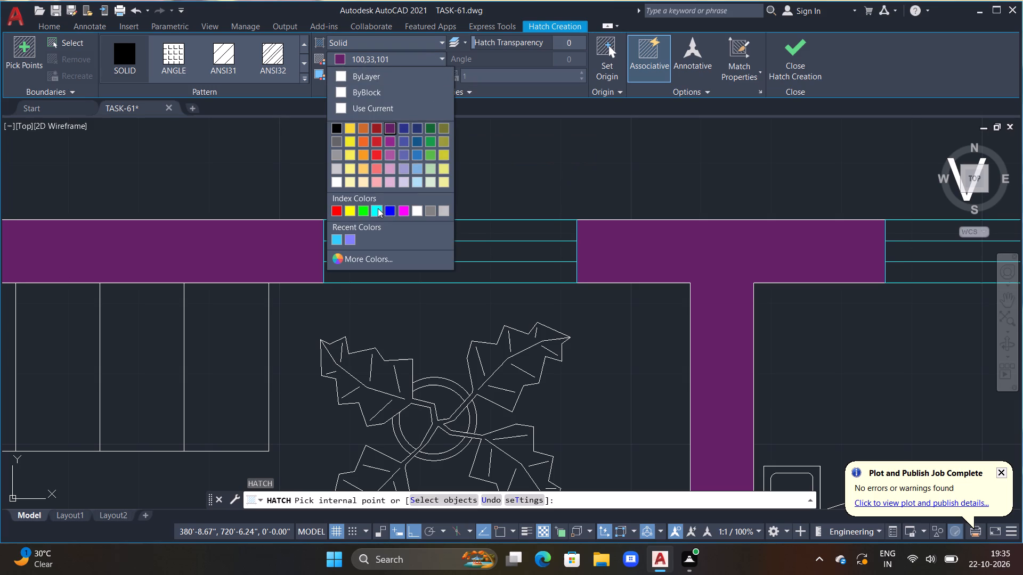
left_click(377, 209)
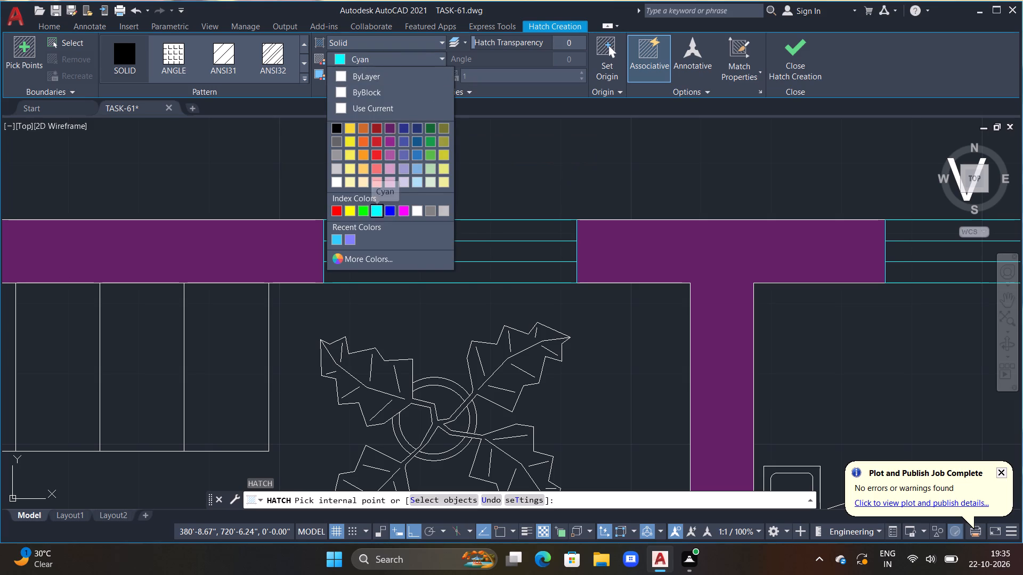
left_click(397, 254)
scroll(541, 333, "down", 1)
middle_click_drag(541, 333, 267, 314)
left_click(524, 262)
scroll(529, 279, "down", 3)
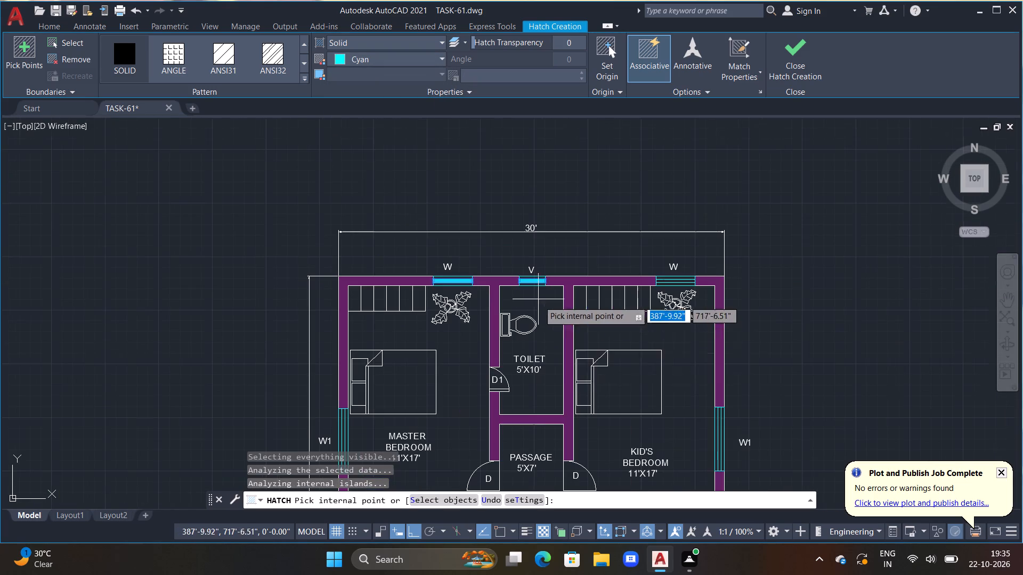
scroll(668, 291, "up", 4)
left_click(675, 234)
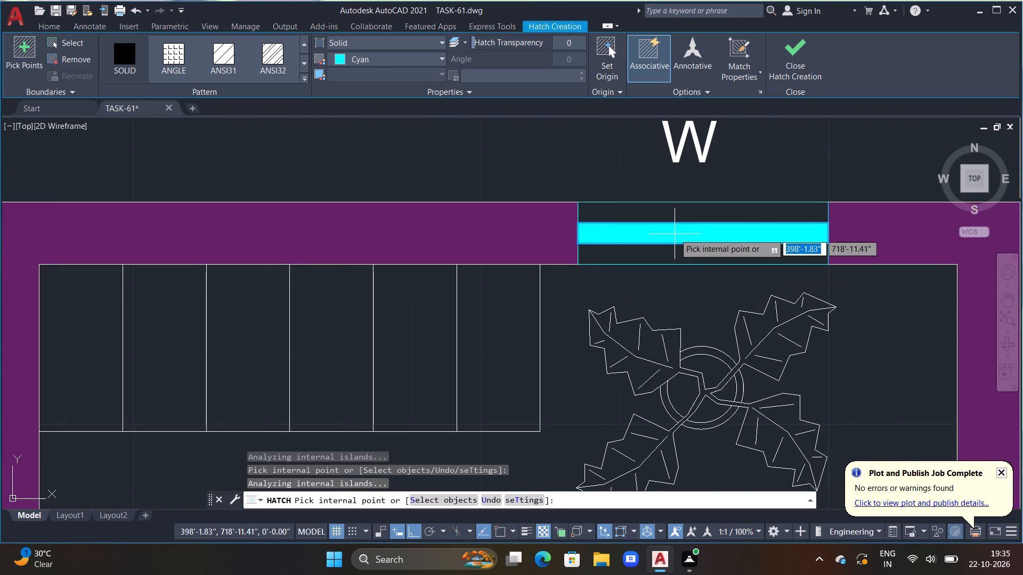
Hatch the middle strips of the master bedroom W1 window, C.Toilet ventilator and kitchen side-wall window with solid Cyan.
scroll(675, 249, "down", 3)
middle_click_drag(217, 400, 237, 204)
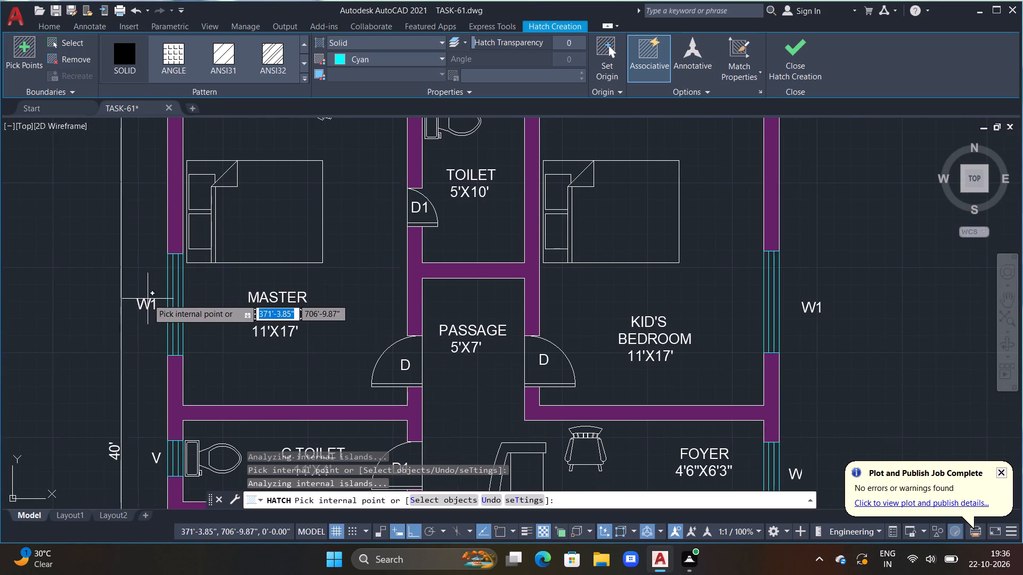
scroll(166, 304, "up", 3)
left_click(196, 312)
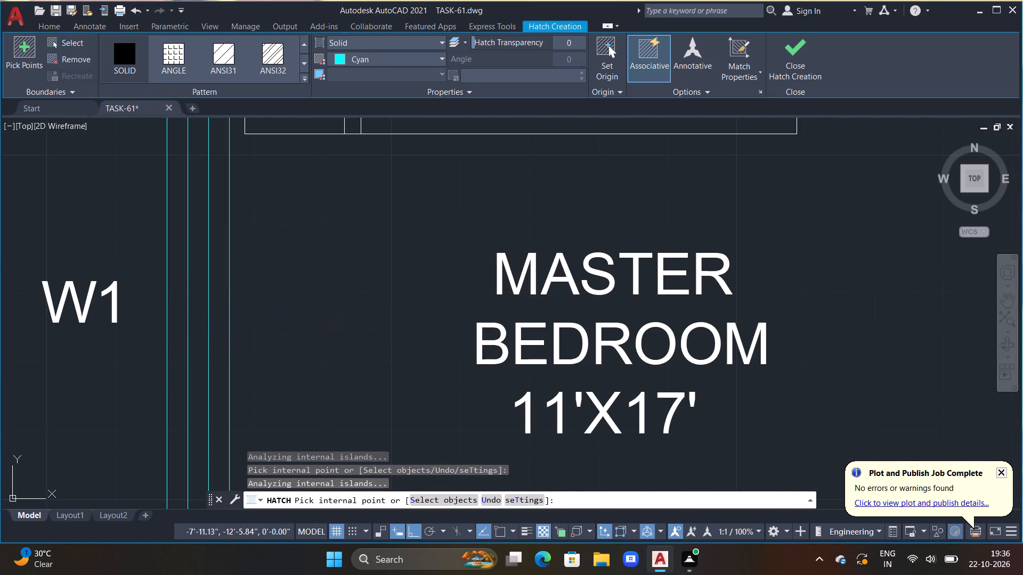
scroll(205, 315, "down", 3)
middle_click_drag(252, 346, 288, 148)
scroll(242, 264, "up", 3)
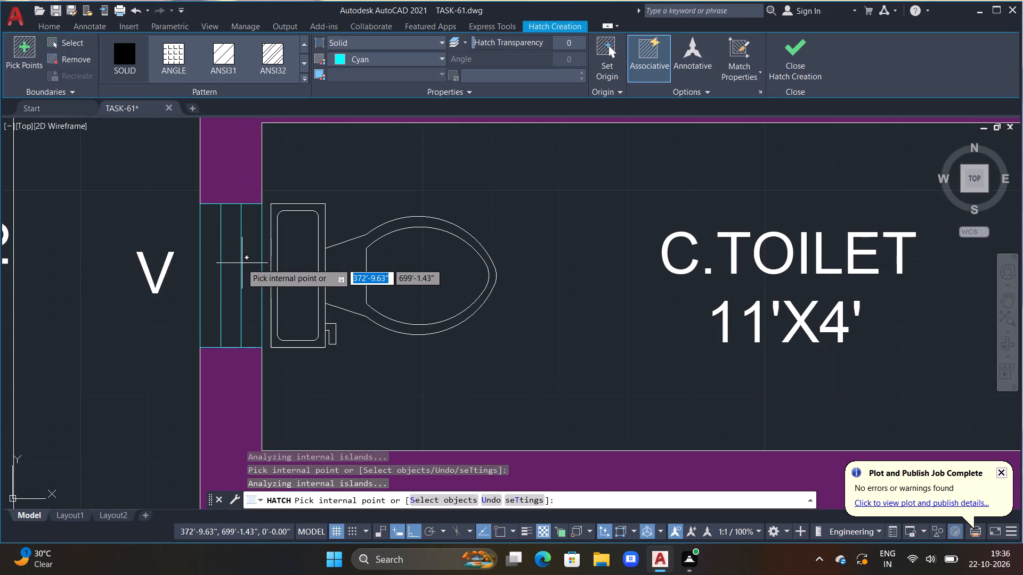
left_click(234, 256)
scroll(275, 288, "down", 3)
scroll(370, 330, "up", 1)
middle_click_drag(375, 331, 387, 134)
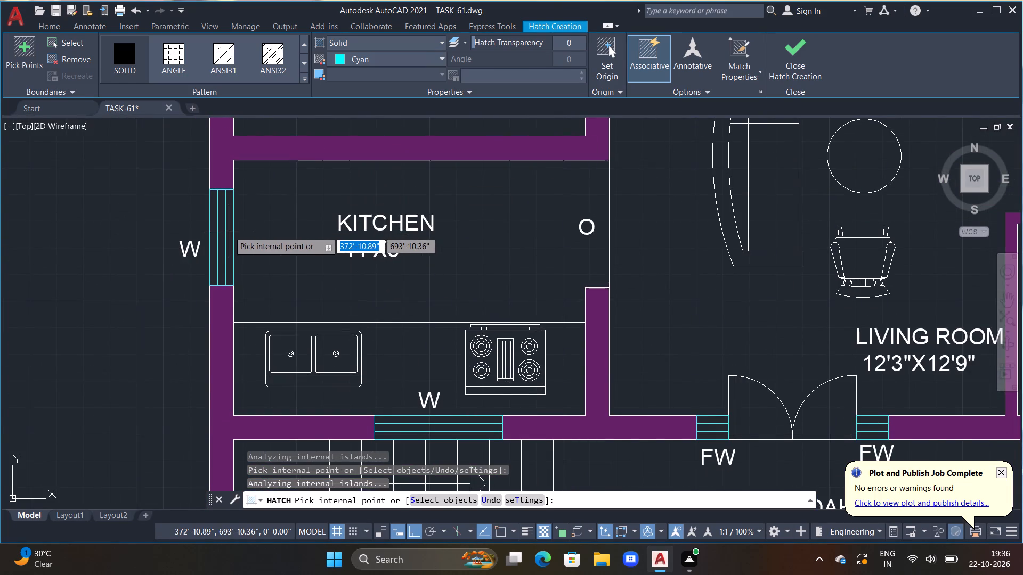
scroll(228, 231, "up", 2)
left_click(215, 228)
Hatch the middle strips of the kitchen window beside the staircase and both FW windows flanking the main door with solid Cyan.
scroll(242, 237, "down", 3)
middle_click_drag(310, 265, 247, 93)
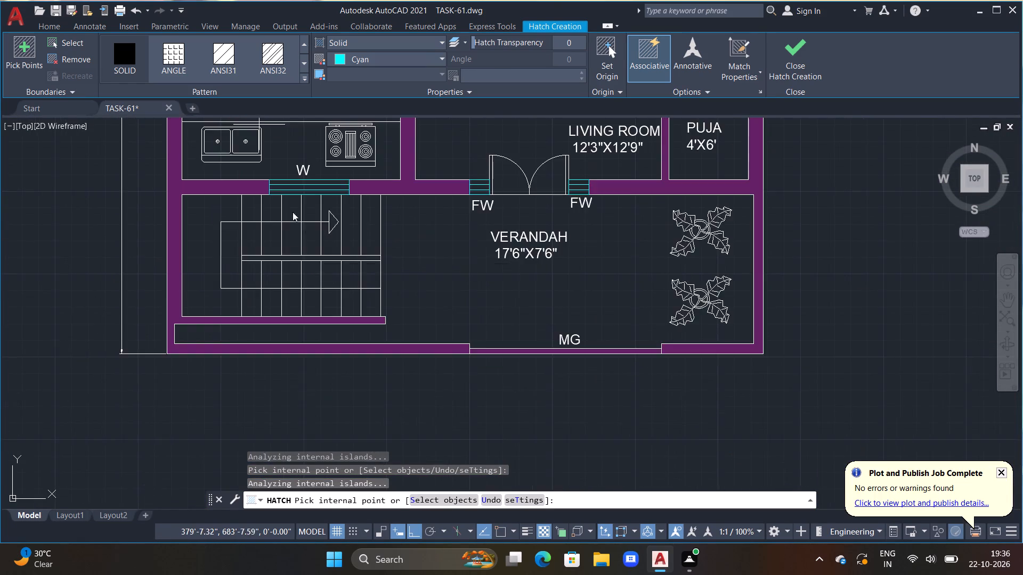
scroll(327, 275, "up", 1)
scroll(293, 183, "up", 1)
middle_click_drag(298, 201, 309, 344)
scroll(280, 276, "up", 2)
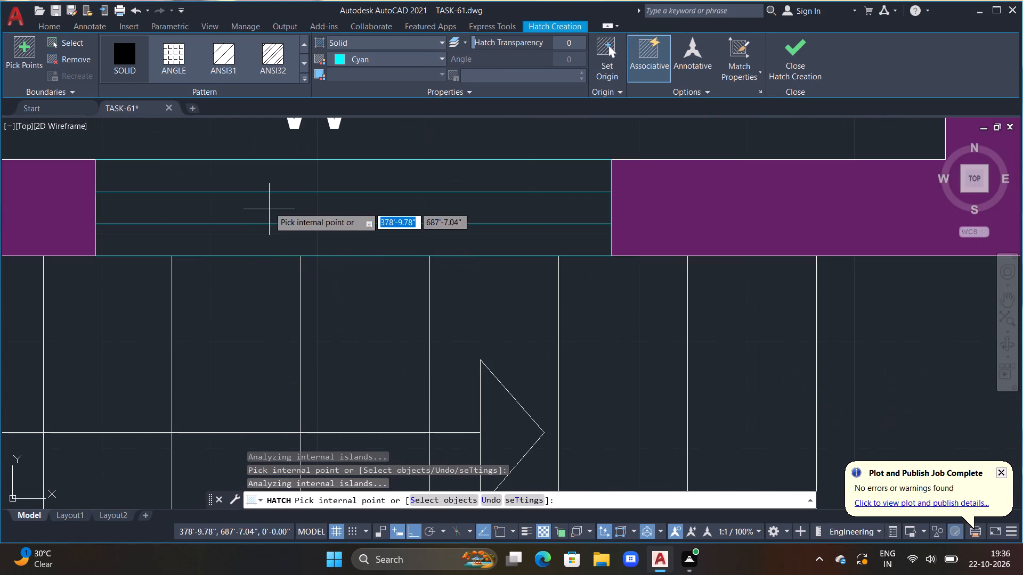
left_click(266, 195)
scroll(286, 224, "down", 4)
scroll(468, 219, "up", 3)
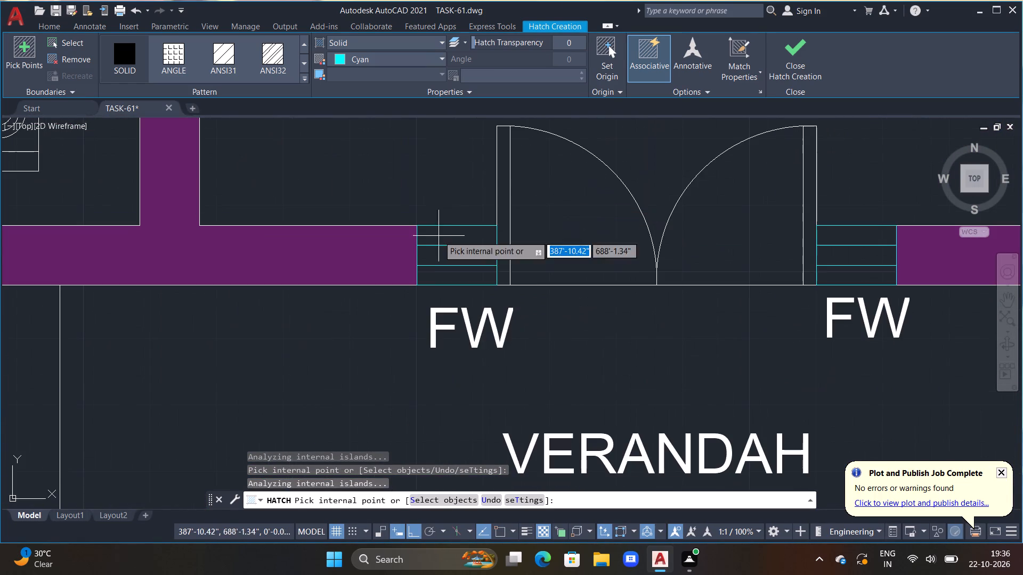
left_click(432, 256)
left_click(837, 256)
Hatch the middle strips of the foyer W window and the kid's bedroom W1 window with solid Cyan.
scroll(746, 278, "down", 3)
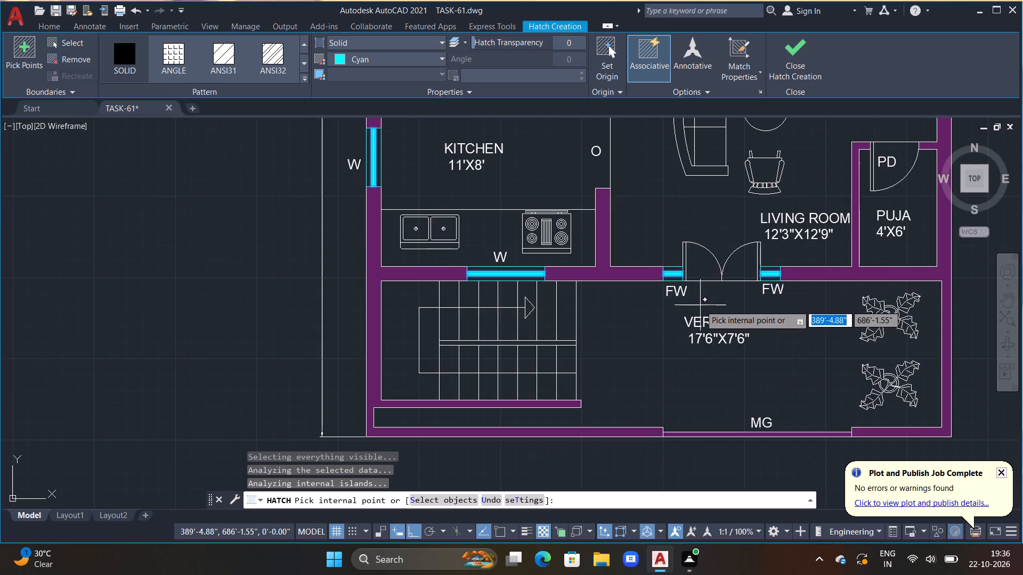
middle_click_drag(701, 306, 279, 362)
middle_click_drag(474, 285, 480, 454)
scroll(523, 274, "up", 3)
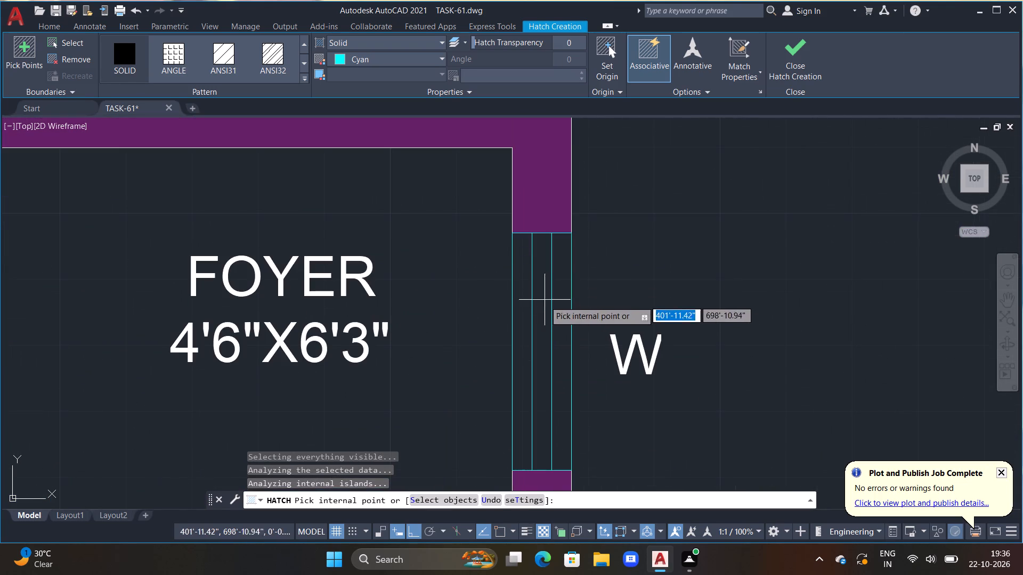
left_click(545, 303)
scroll(560, 267, "down", 3)
middle_click_drag(587, 200, 606, 395)
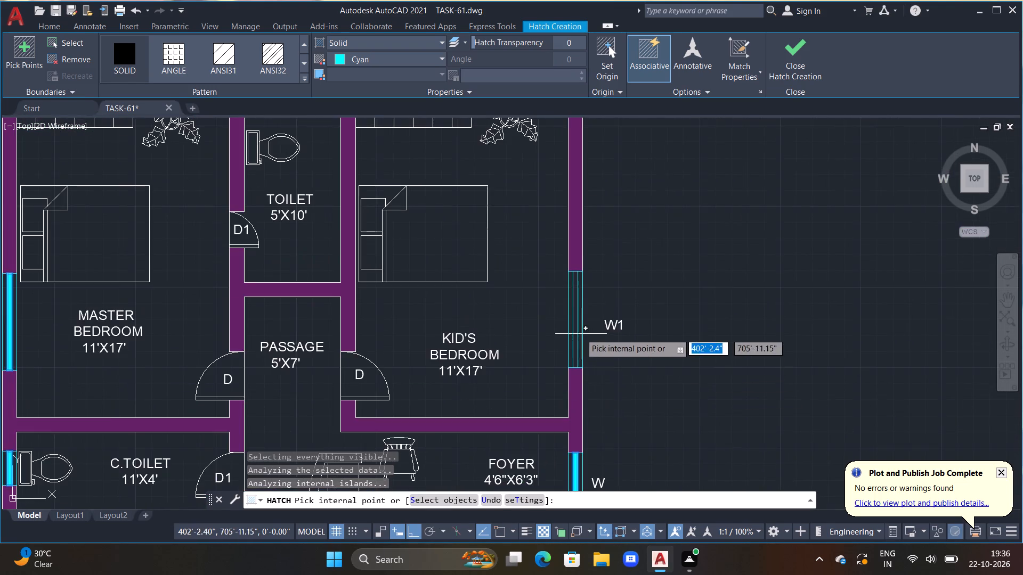
scroll(580, 331, "up", 3)
left_click(559, 301)
scroll(575, 294, "down", 4)
middle_click_drag(600, 256, 612, 407)
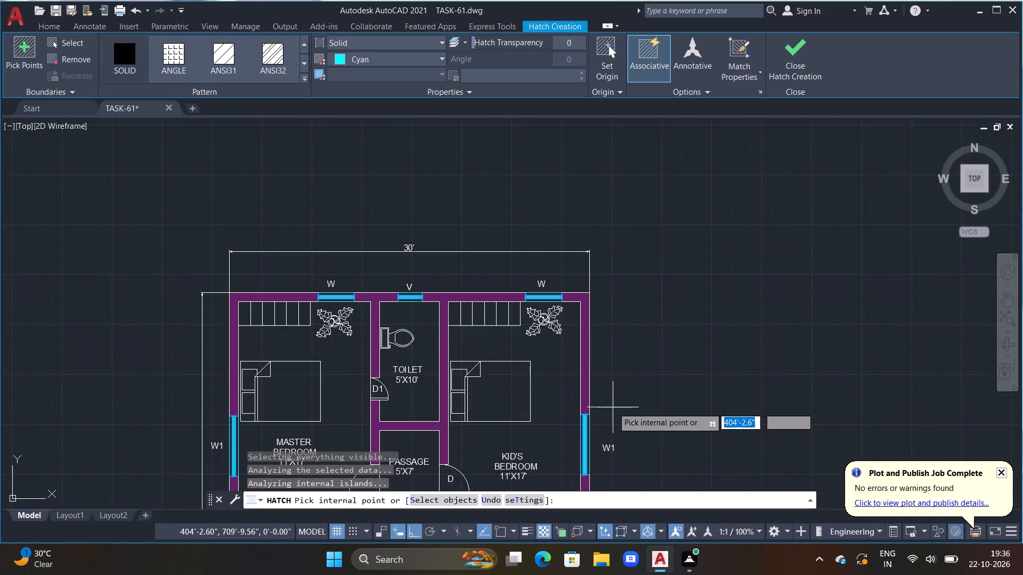
Hatch the strip between the stair flights and the stair arrowhead with solid colour 100,33,101.
middle_click_drag(611, 398, 586, 215)
middle_click_drag(607, 314, 598, 250)
key("Escape")
key("Escape")
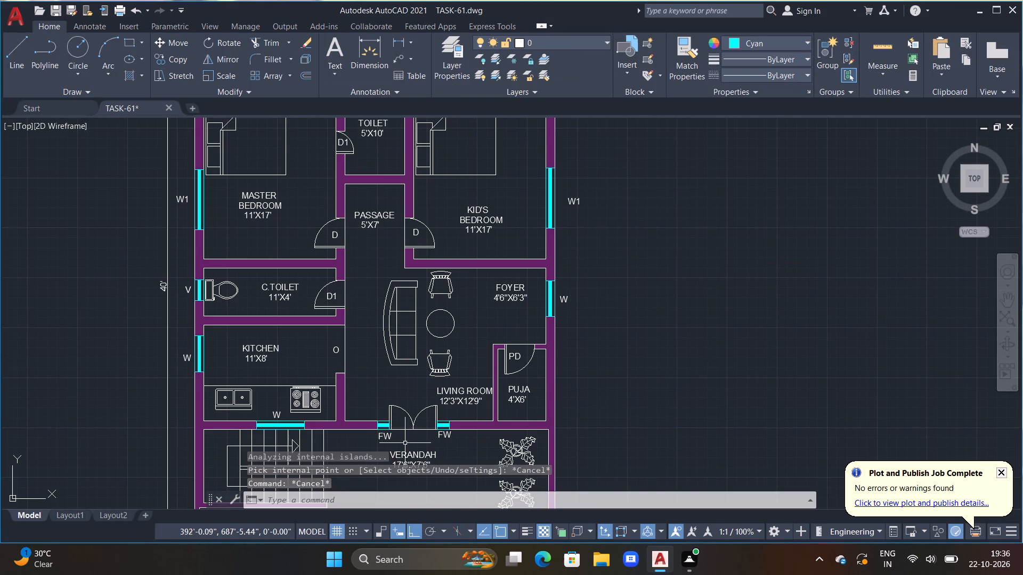
key("Escape")
middle_click_drag(304, 474, 345, 372)
key("Escape")
middle_click_drag(326, 430, 385, 320)
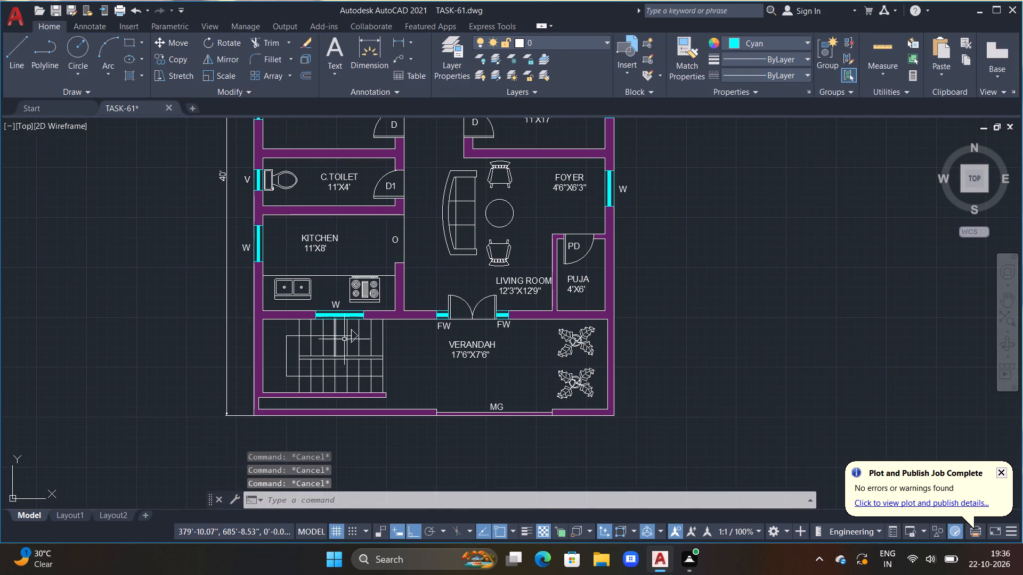
scroll(354, 332, "up", 2)
middle_click_drag(359, 359, 402, 263)
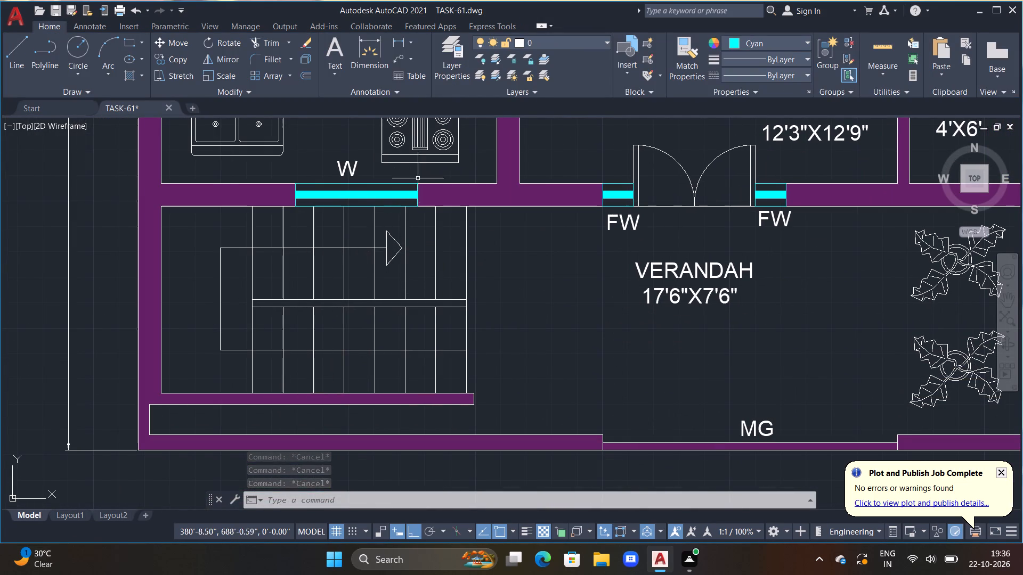
type("H")
key("space")
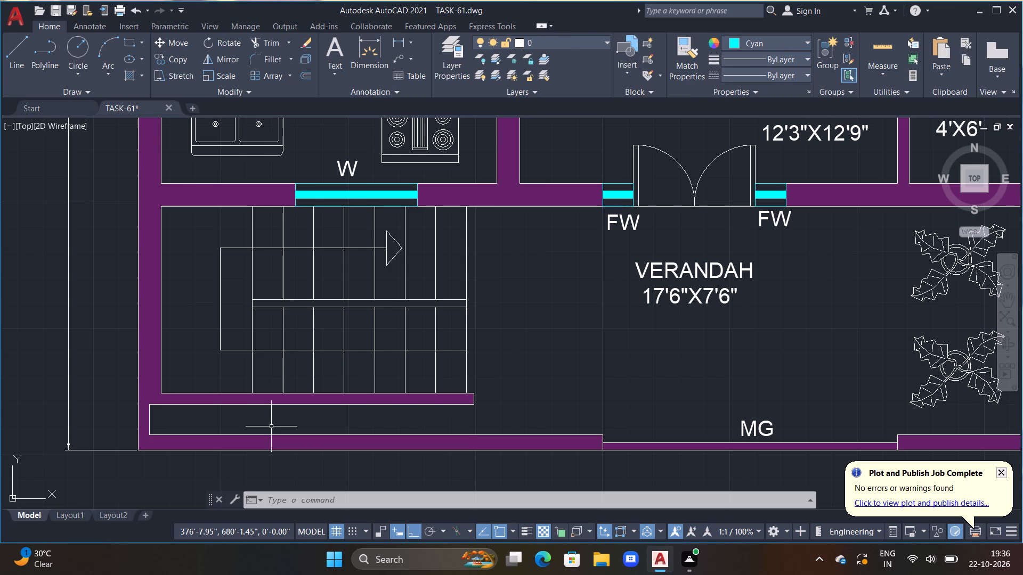
left_click(372, 58)
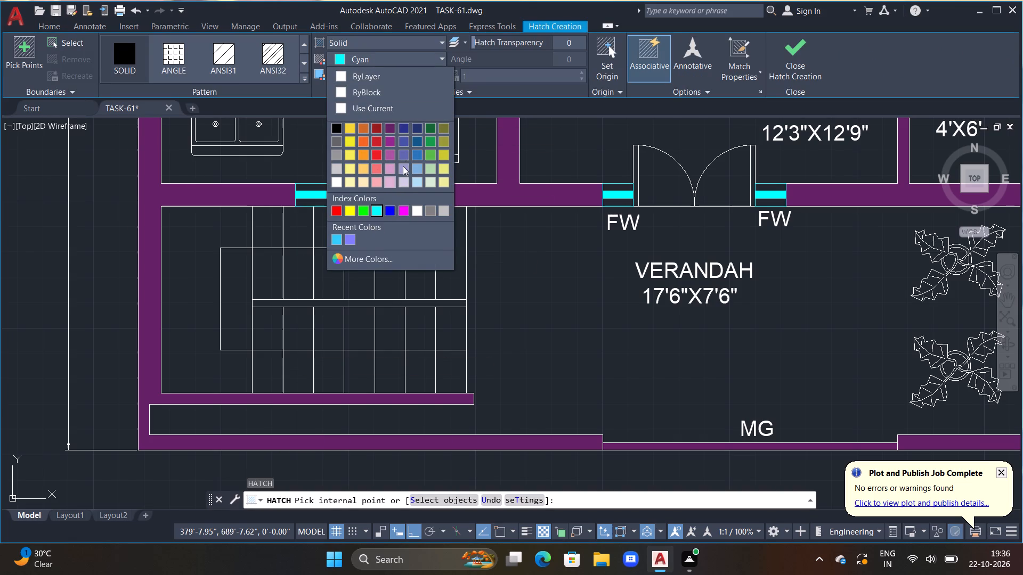
left_click(388, 125)
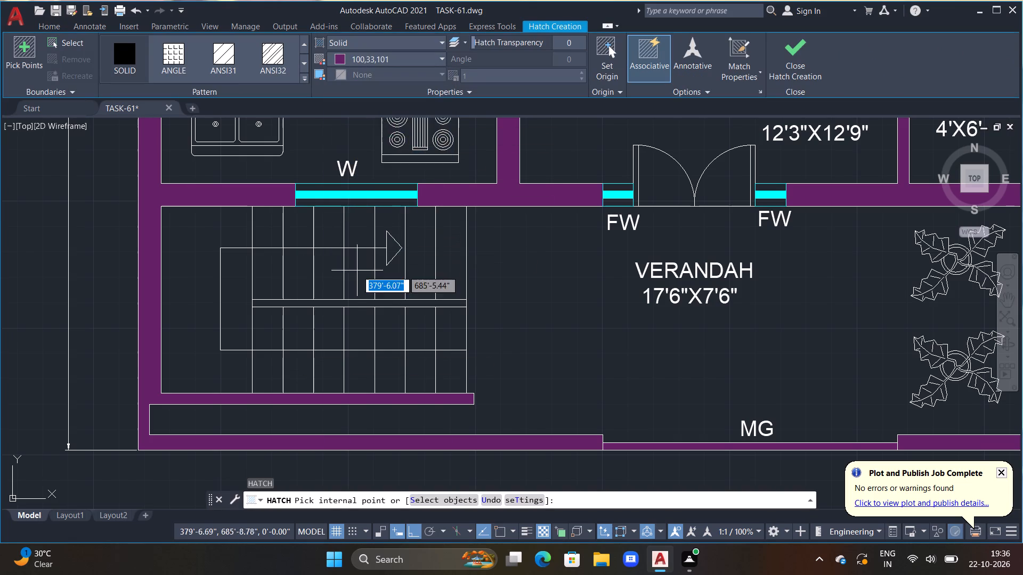
left_click(358, 305)
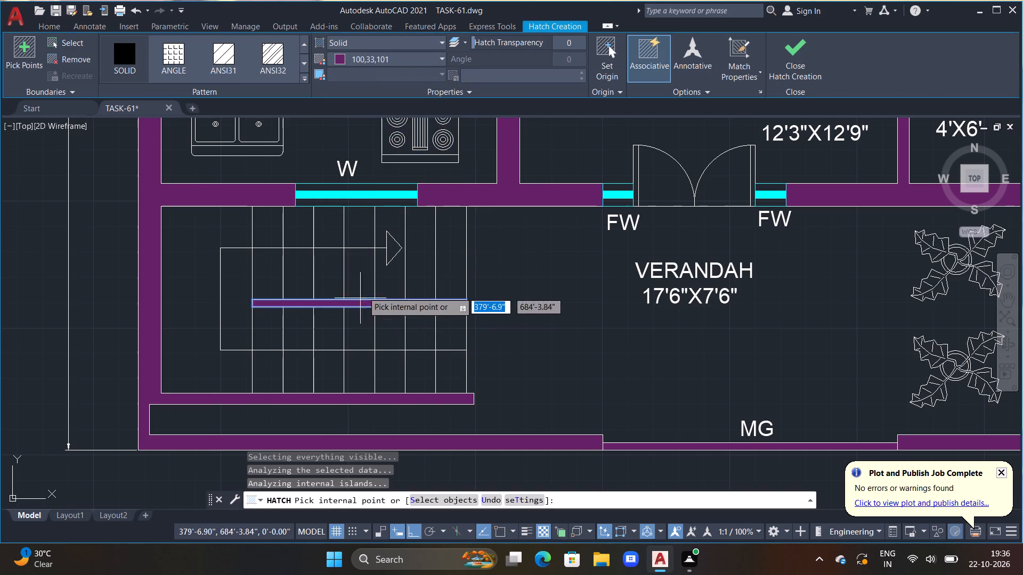
left_click(389, 250)
key("Escape")
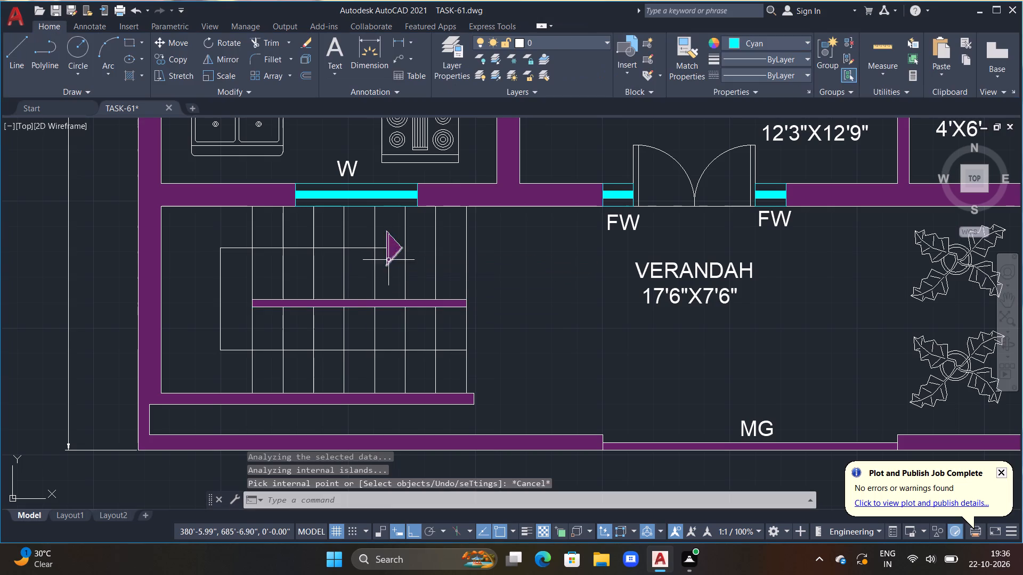
Look over the whole floor plan to check the hatching and room labels.
scroll(400, 300, "down", 1)
scroll(521, 373, "down", 1)
middle_click_drag(543, 374, 544, 374)
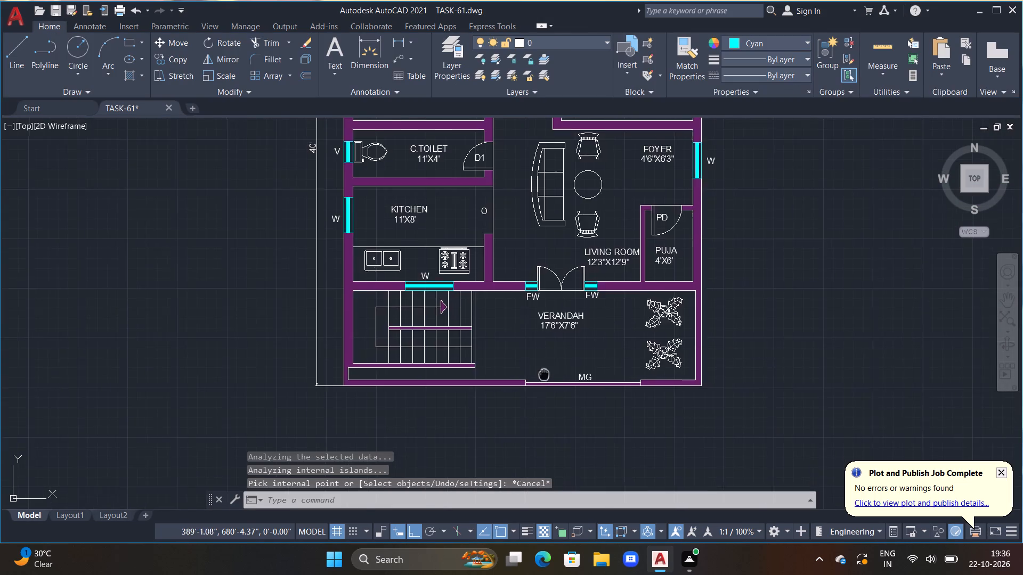
middle_click_drag(544, 374, 531, 442)
key("Escape")
key("Escape")
key("Escape")
key("Escape")
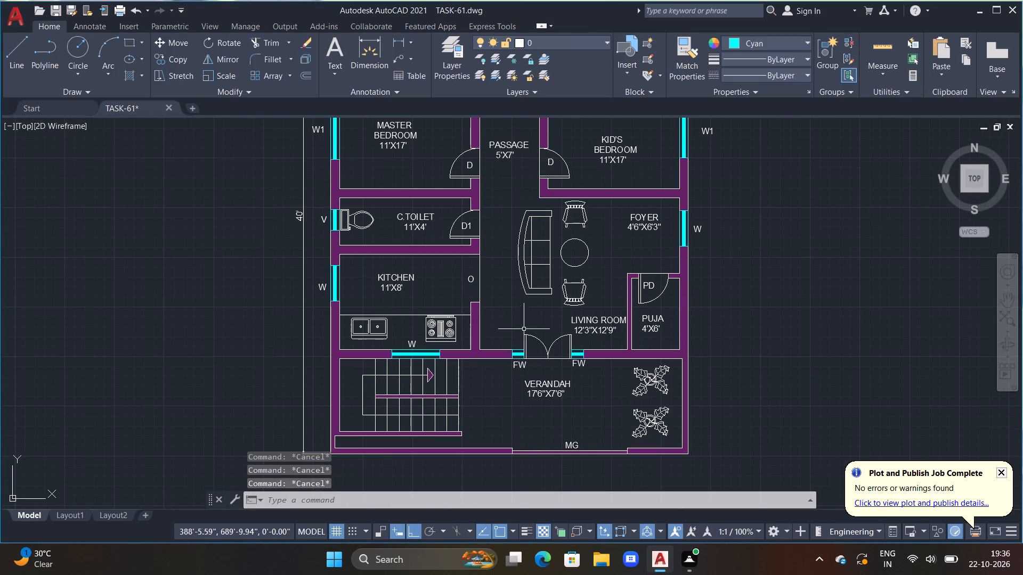
middle_click_drag(525, 330, 536, 392)
scroll(535, 385, "down", 1)
middle_click_drag(526, 331, 511, 383)
middle_click_drag(453, 275, 413, 253)
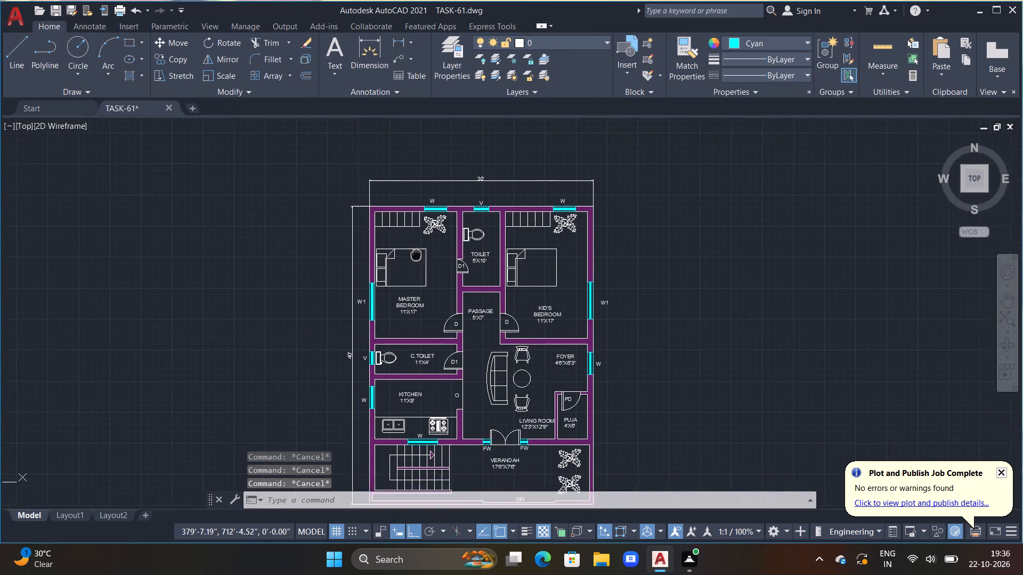
middle_click_drag(413, 253, 401, 248)
Reformat the master bedroom label with MASTER BEDROOM on one line and 11'X17' centred beneath it.
scroll(360, 230, "up", 2)
middle_click_drag(362, 232, 388, 168)
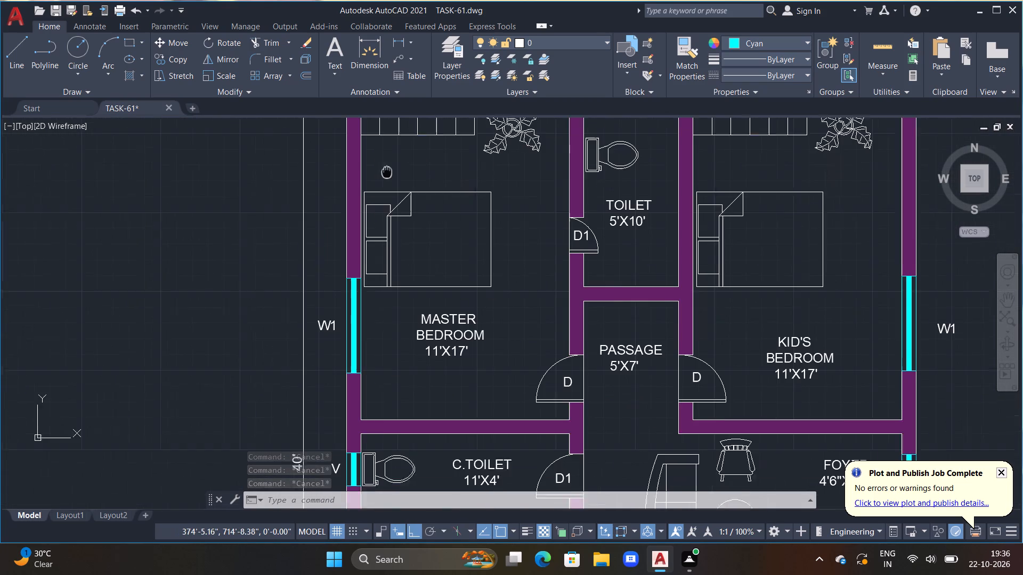
middle_click_drag(388, 168, 389, 165)
middle_click_drag(415, 340, 389, 303)
double_click(424, 289)
scroll(424, 289, "up", 2)
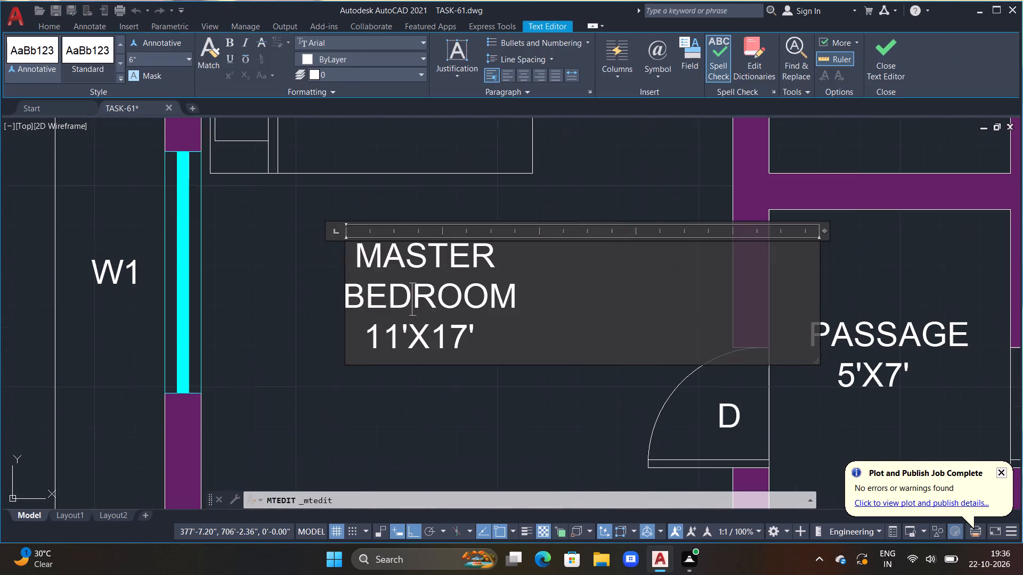
left_click(344, 302)
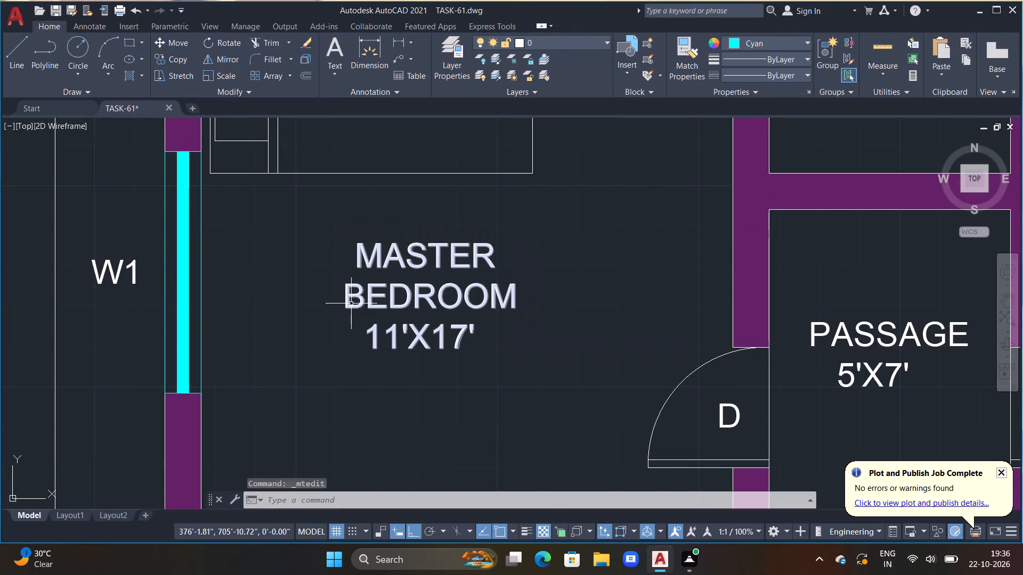
double_click(351, 303)
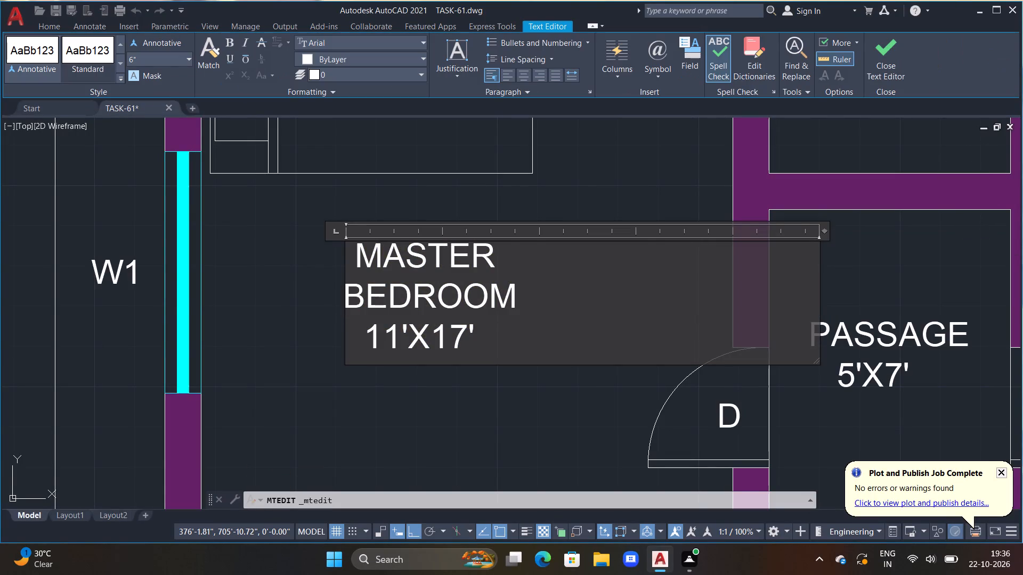
key("BackSpace")
key("space")
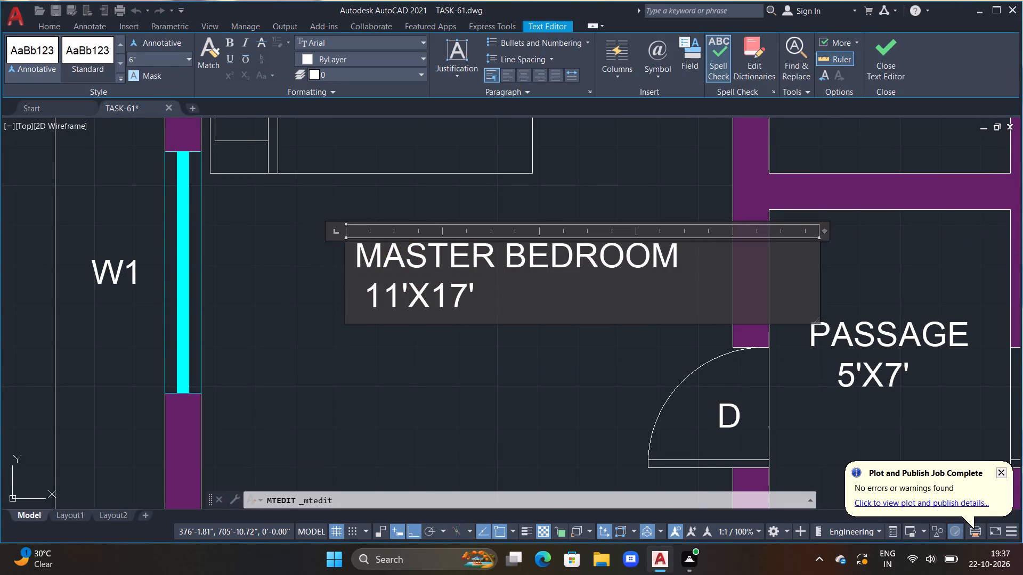
left_click(368, 298)
key("space")
key("space")
key("space")
key("space")
key("space")
key("space")
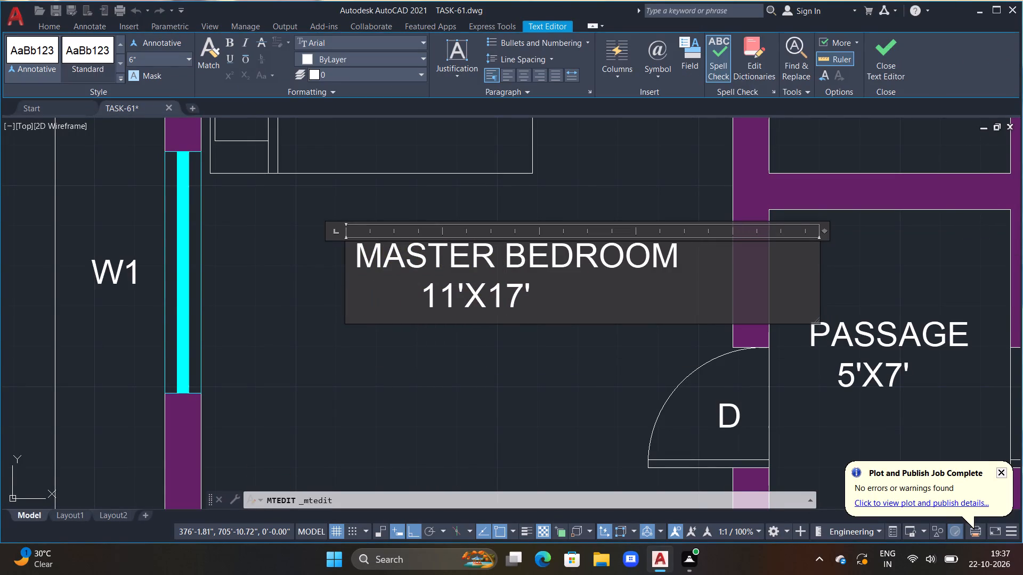
key("space")
key("space")
left_click(324, 327)
Move the MASTER BEDROOM label horizontally toward the W1 window so it sits centrally in the room.
scroll(338, 330, "down", 3)
scroll(366, 318, "up", 2)
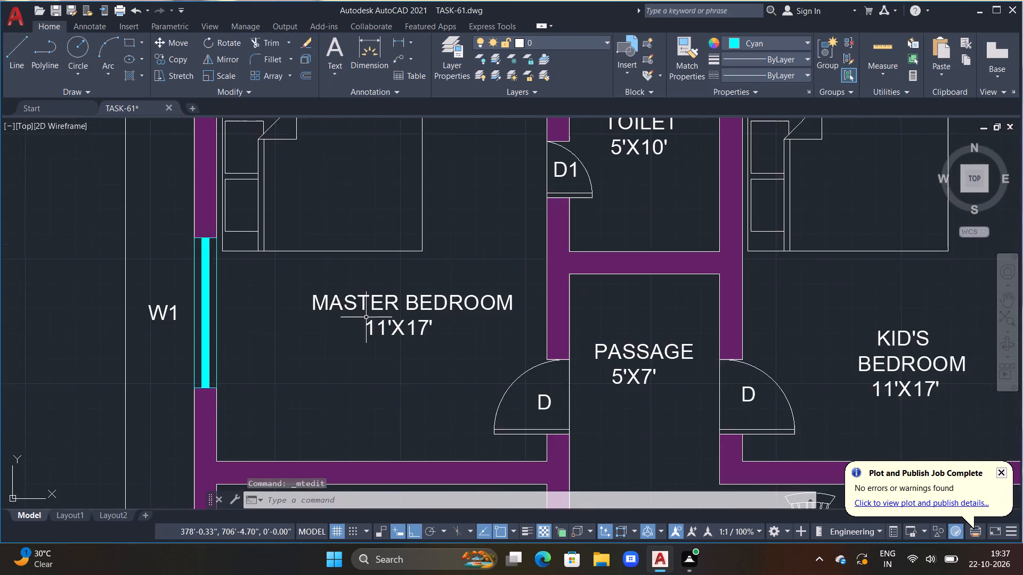
middle_click_drag(368, 317, 388, 297)
left_click(360, 278)
type("M")
key("space")
left_click_drag(360, 280, 347, 287)
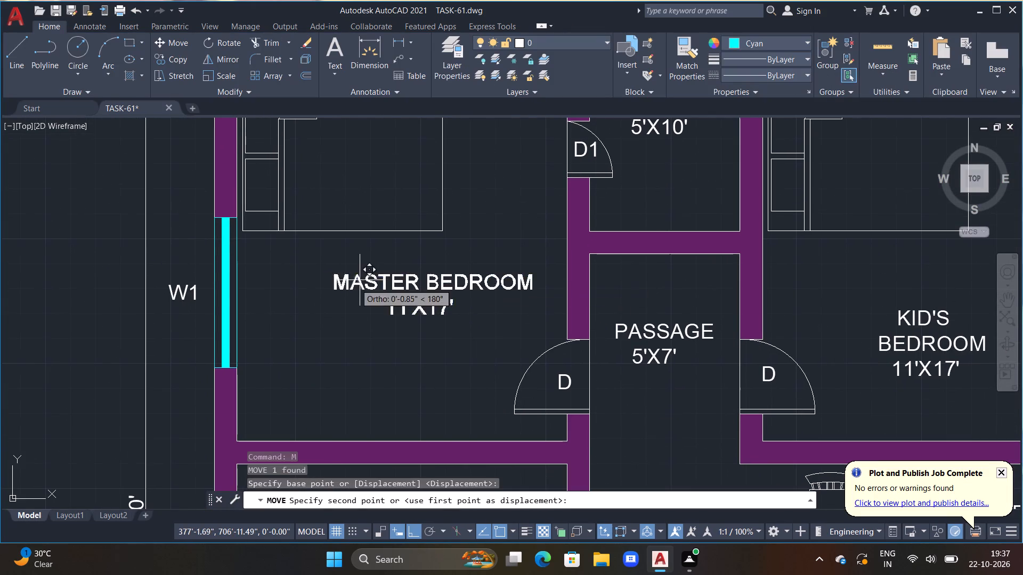
left_click(320, 306)
scroll(328, 308, "down", 2)
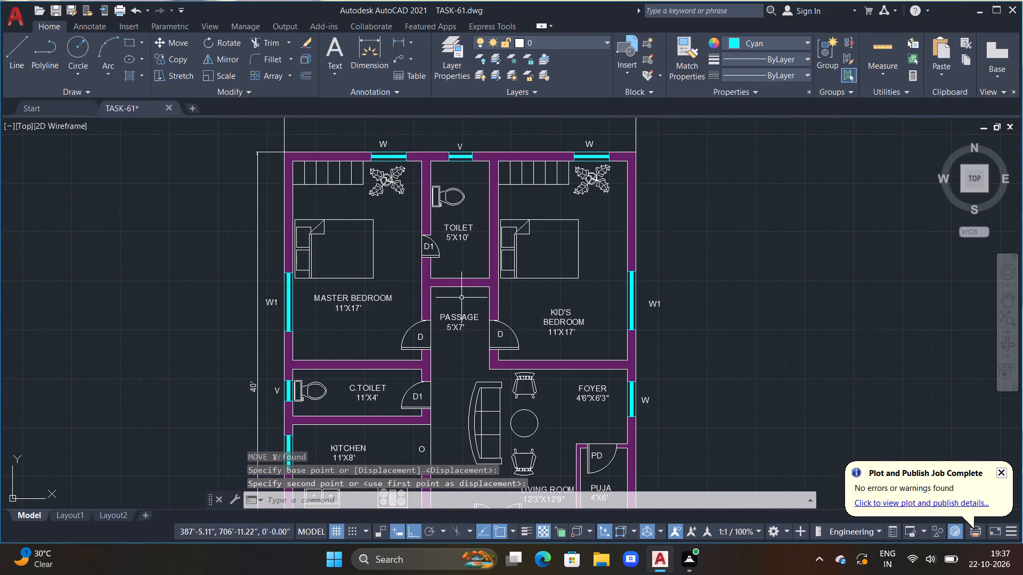
Reformat the kid's bedroom label with KID'S BEDROOM on one line and 11'X17' centred beneath it.
middle_click_drag(564, 318, 542, 276)
scroll(541, 276, "up", 1)
double_click(533, 284)
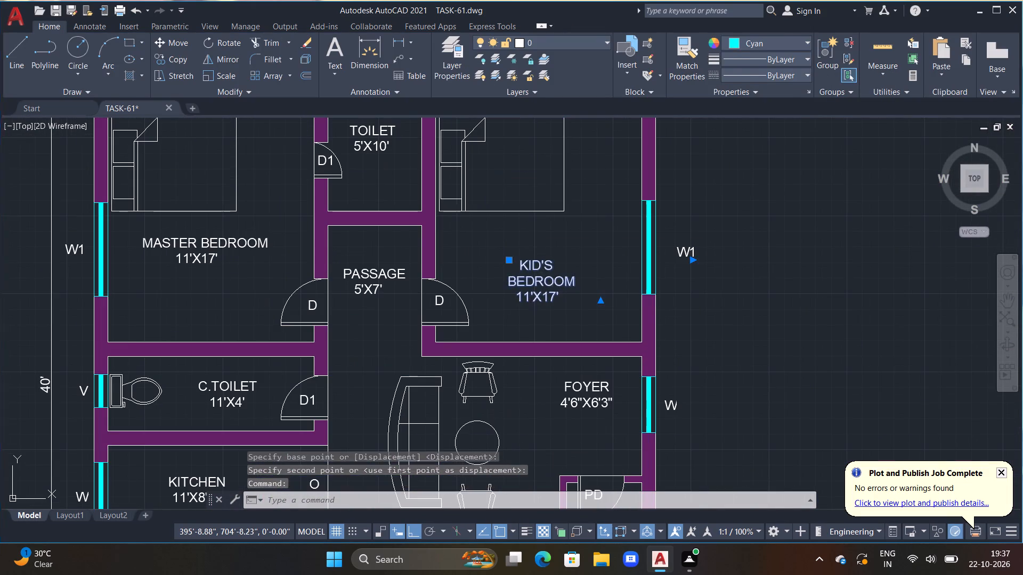
scroll(533, 284, "up", 3)
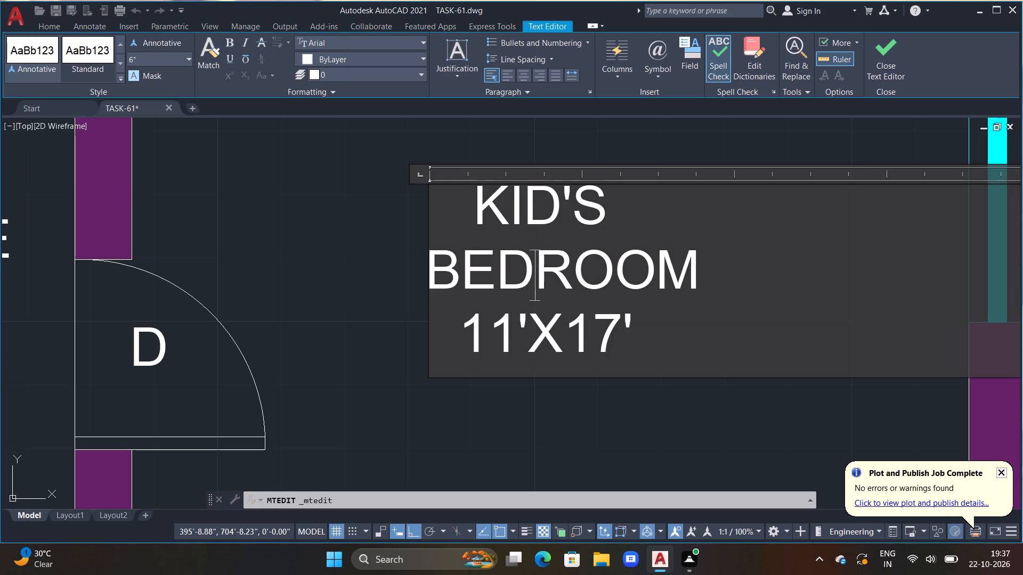
left_click(642, 209)
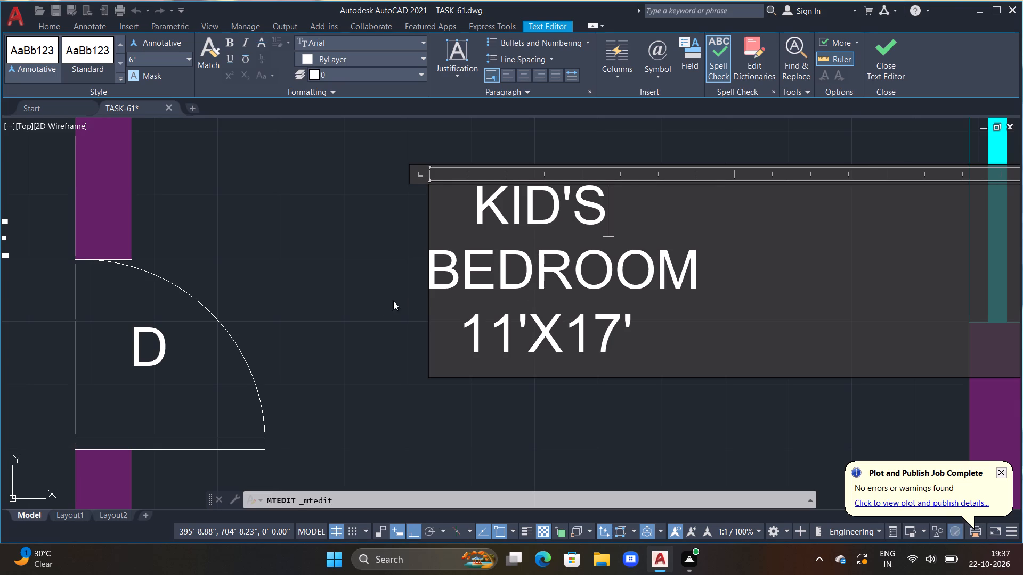
left_click(430, 292)
key("BackSpace")
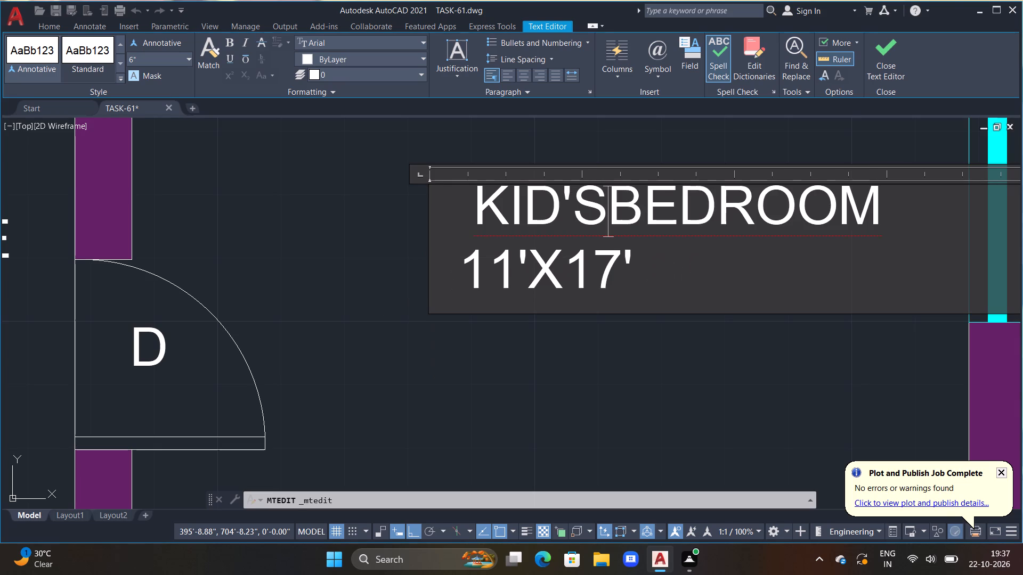
key("space")
left_click(466, 275)
key("space")
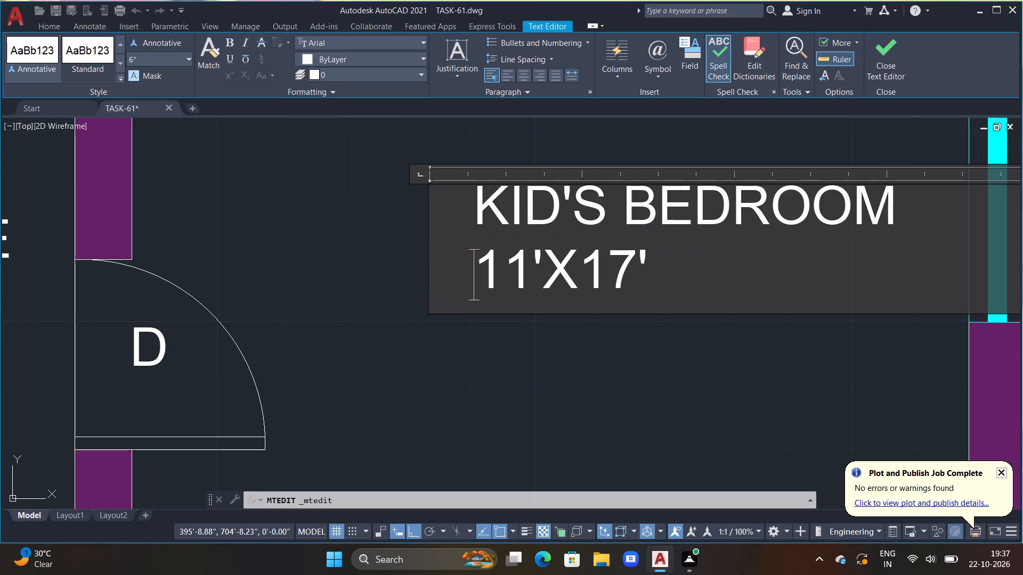
key("space")
key("space")
key("space")
key("space")
key("space")
key("space")
left_click(410, 295)
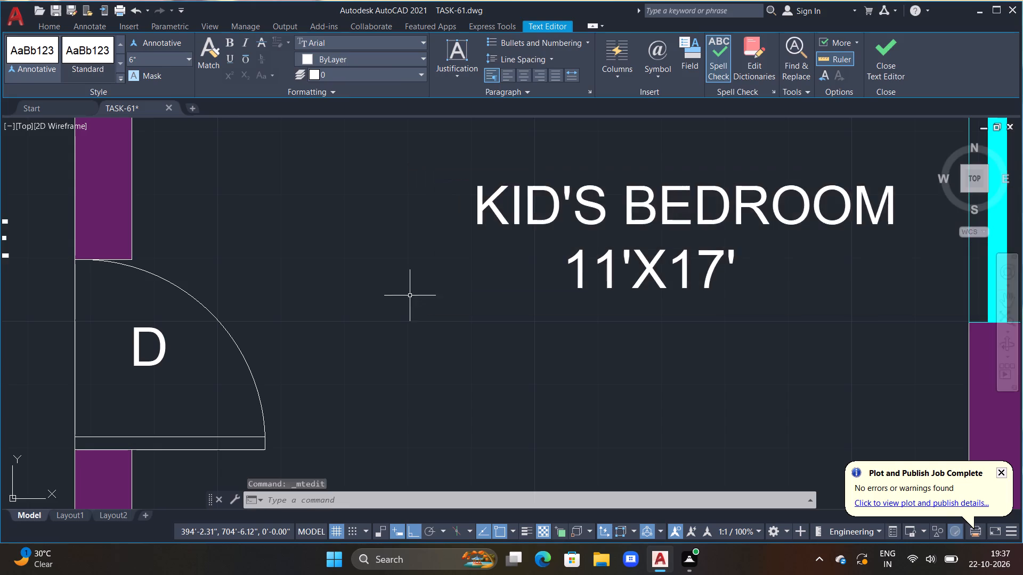
With Ortho off, move the KID'S BEDROOM label about 2'-10" at 154° to sit below the bed.
scroll(410, 295, "down", 3)
middle_click_drag(482, 308, 487, 309)
middle_click_drag(490, 309, 506, 306)
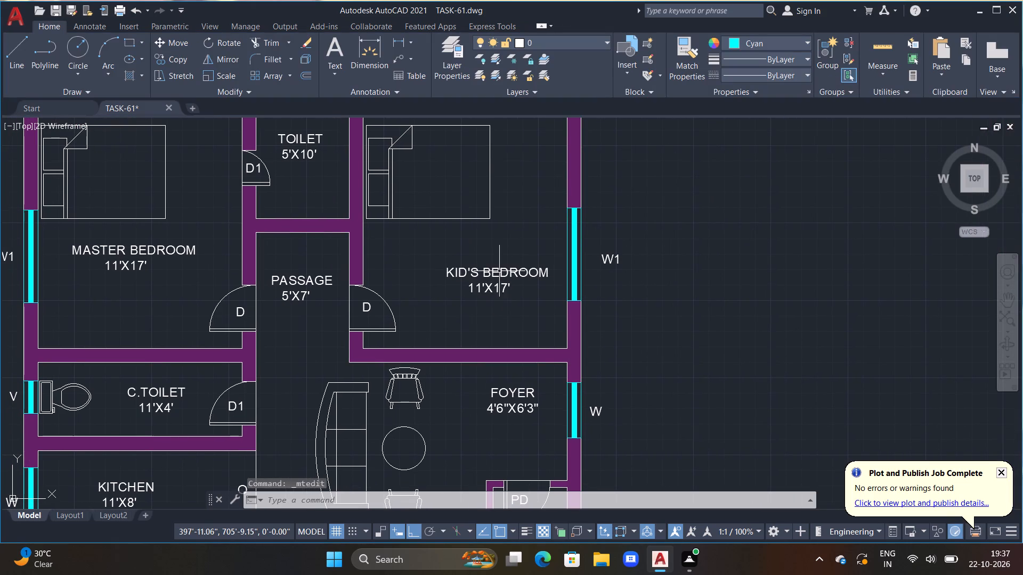
left_click(499, 270)
type("M")
key("space")
left_click(499, 270)
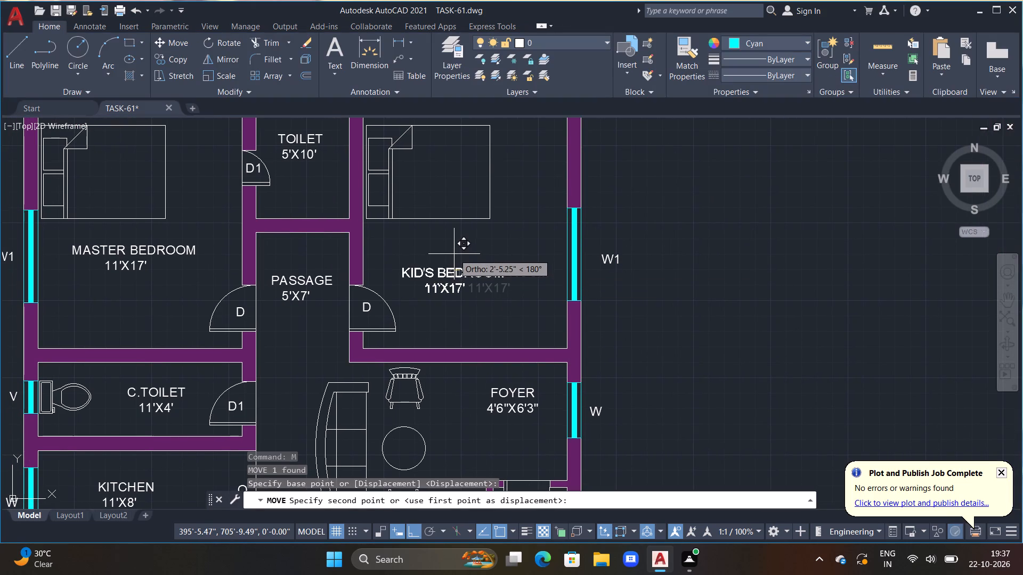
key("F8")
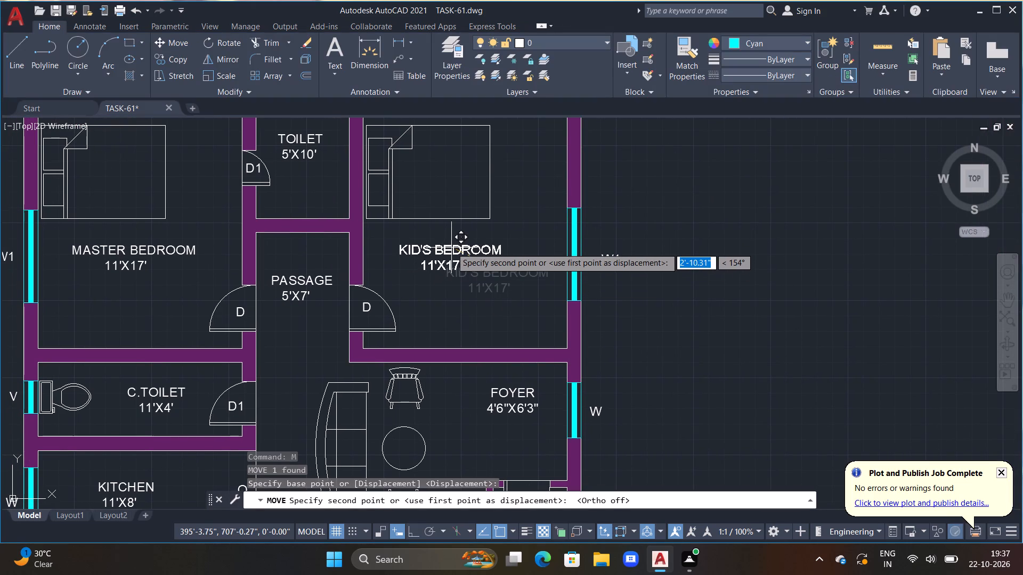
left_click(451, 248)
Examine the whole plan, from the verandah to the bedrooms, for remaining label or hatch corrections.
scroll(454, 262, "down", 1)
middle_click_drag(458, 276, 540, 190)
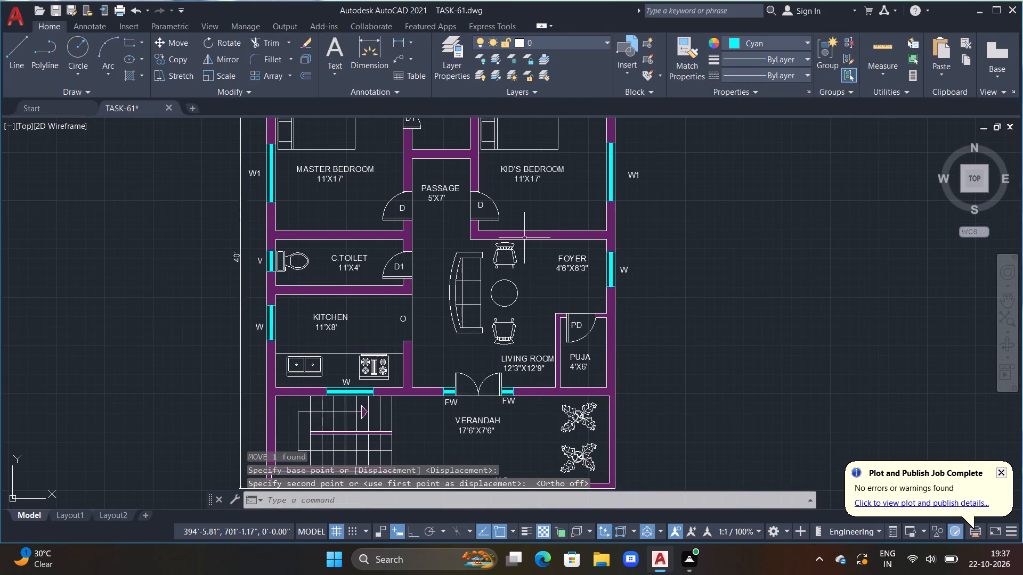
middle_click_drag(548, 275, 534, 263)
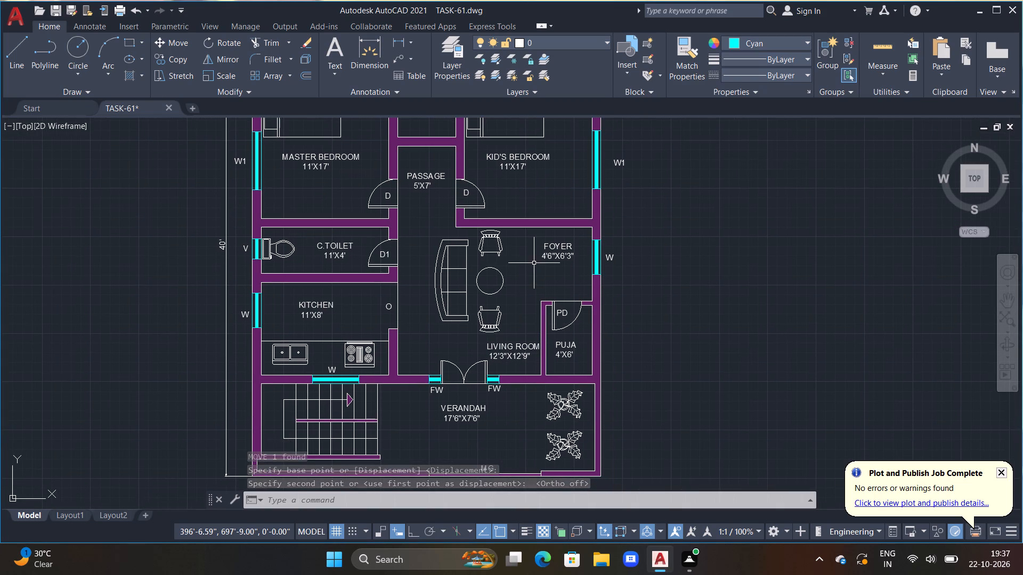
middle_click_drag(533, 272, 532, 247)
middle_click_drag(527, 264, 522, 249)
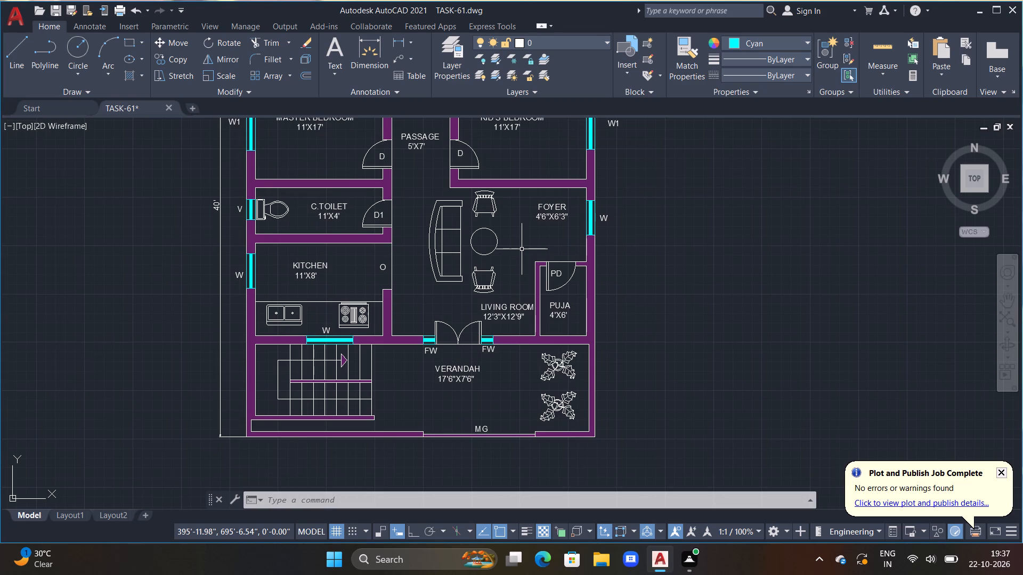
middle_click_drag(393, 215, 397, 248)
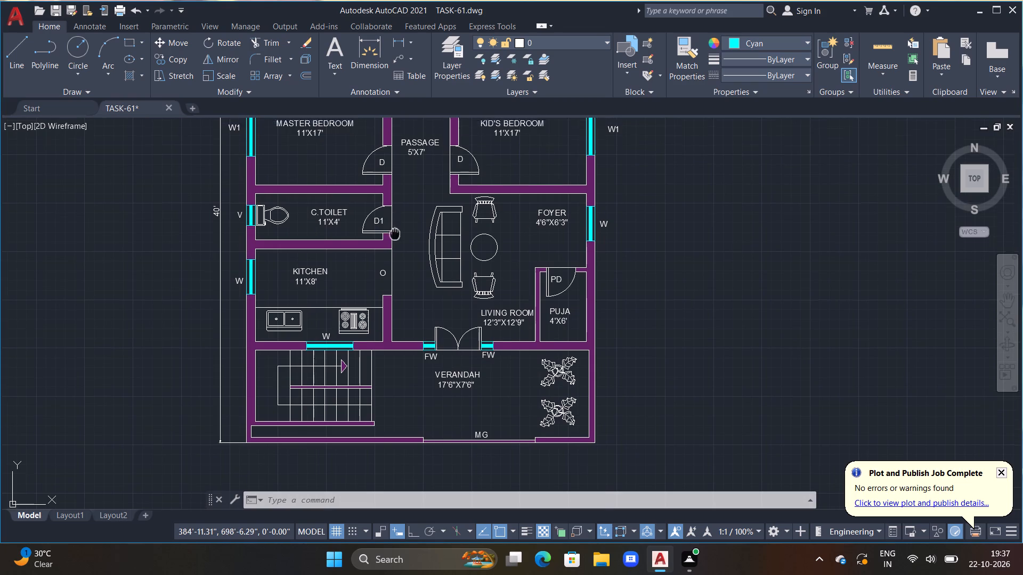
middle_click_drag(397, 248, 407, 315)
scroll(407, 314, "down", 1)
middle_click_drag(409, 284, 419, 340)
scroll(387, 273, "up", 1)
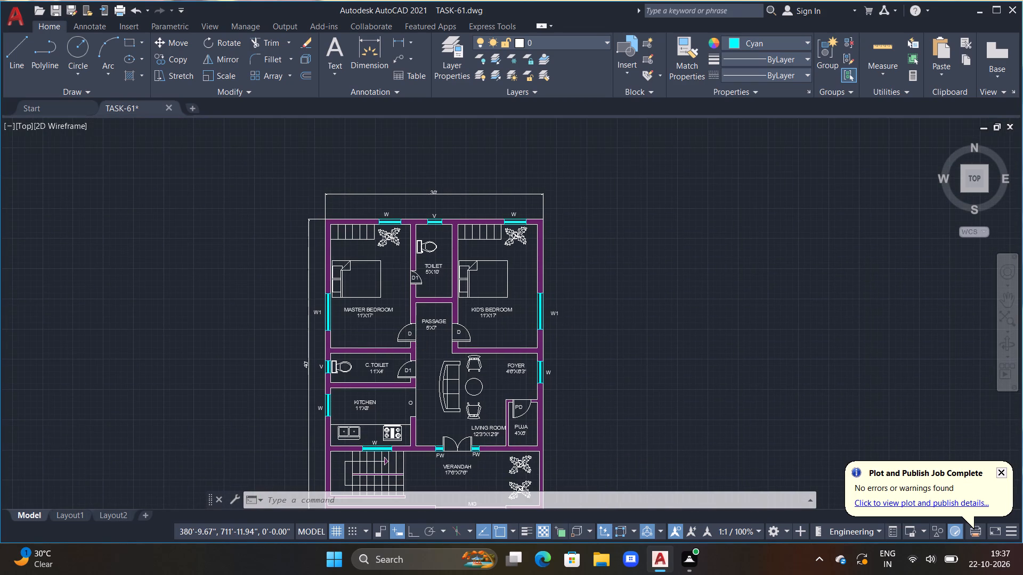
scroll(387, 273, "down", 1)
middle_click_drag(387, 272, 387, 311)
scroll(386, 296, "up", 2)
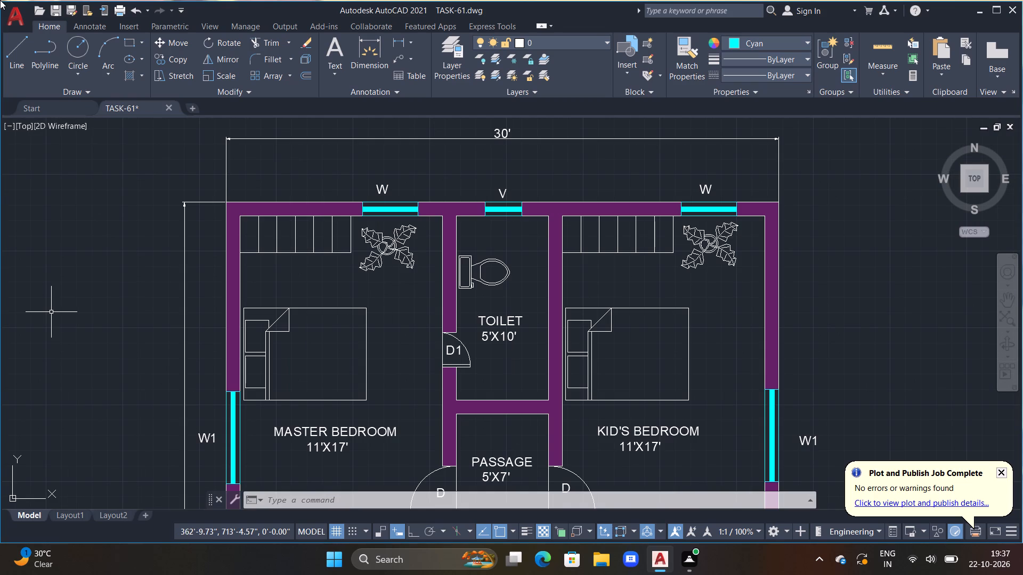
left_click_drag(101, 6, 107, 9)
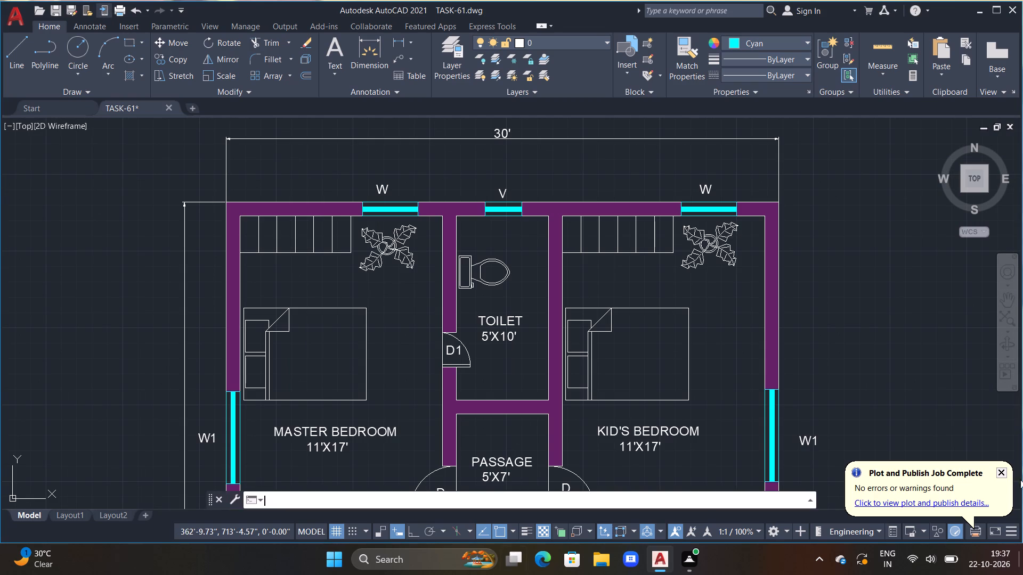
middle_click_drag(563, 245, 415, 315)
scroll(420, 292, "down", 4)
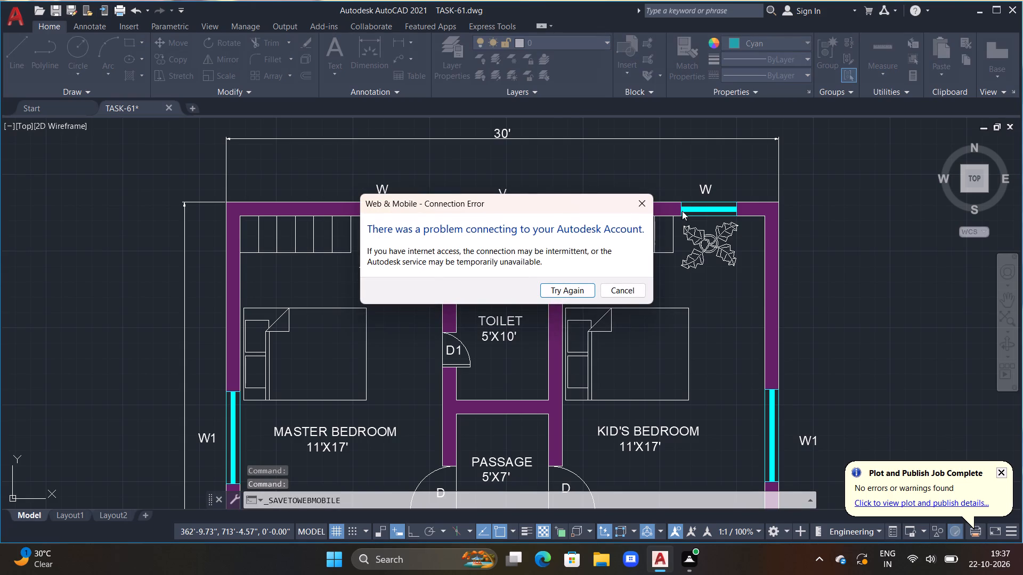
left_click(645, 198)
Copy the MASTER BEDROOM label to the empty space above the plan's overall 30' dimension.
scroll(624, 230, "down", 1)
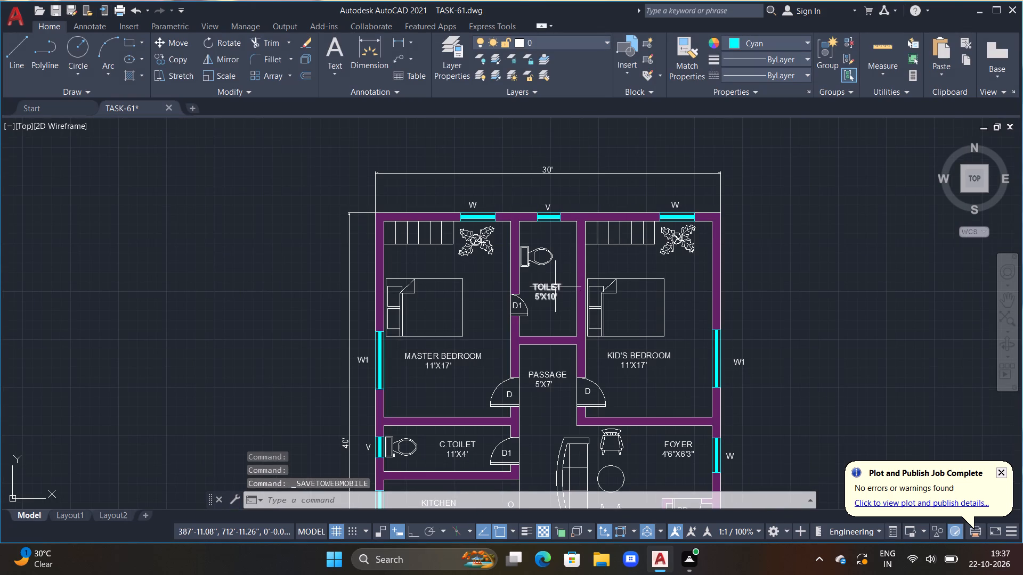
middle_click_drag(523, 305, 501, 202)
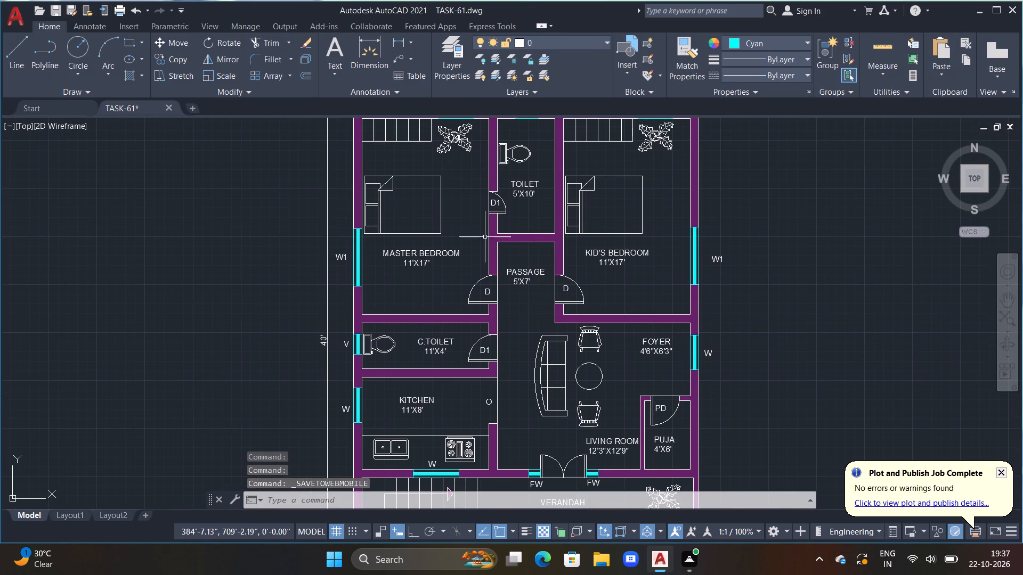
middle_click_drag(530, 262, 531, 317)
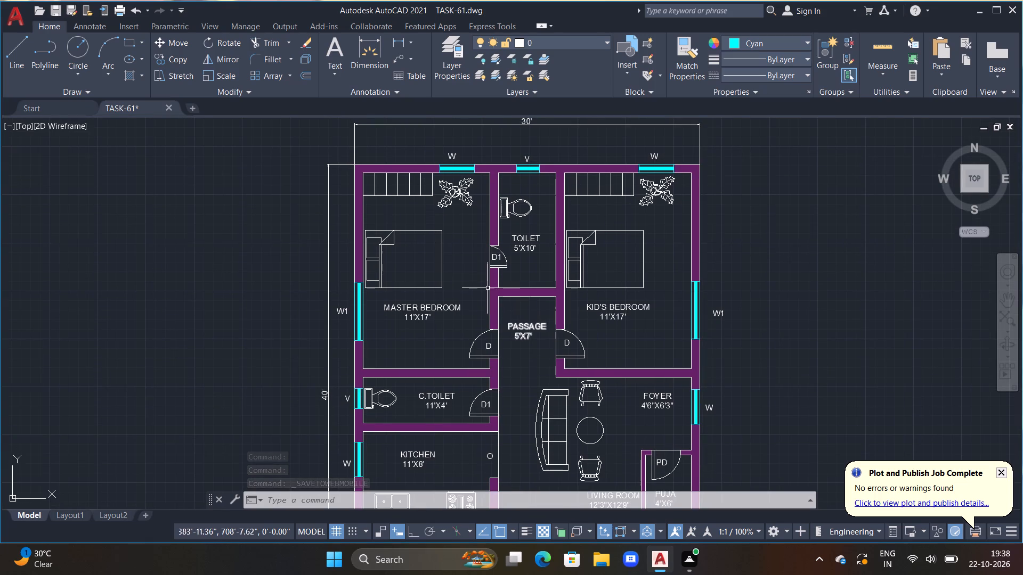
left_click(440, 305)
type("CO")
key("space")
left_click(440, 305)
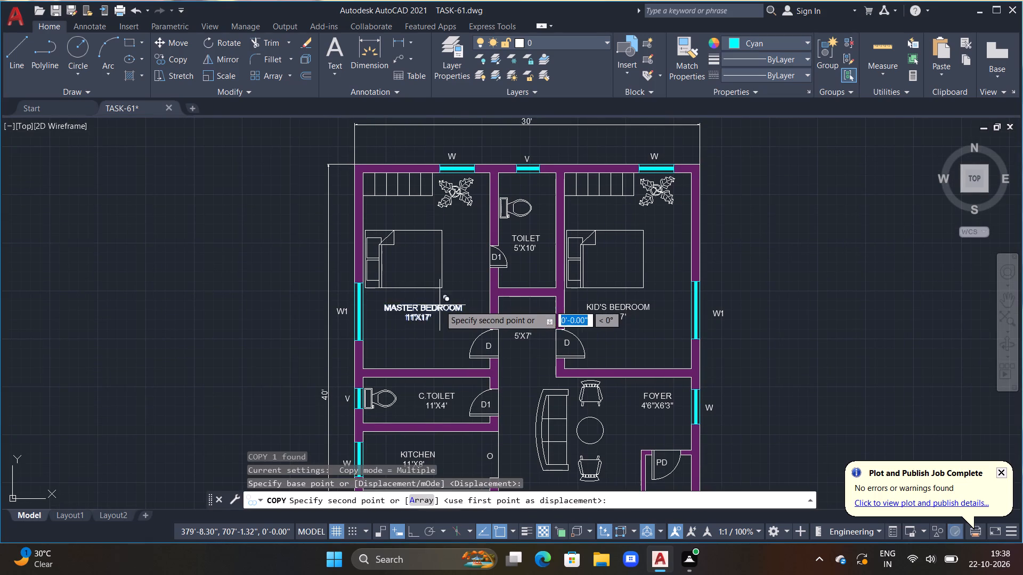
middle_click_drag(526, 166, 497, 306)
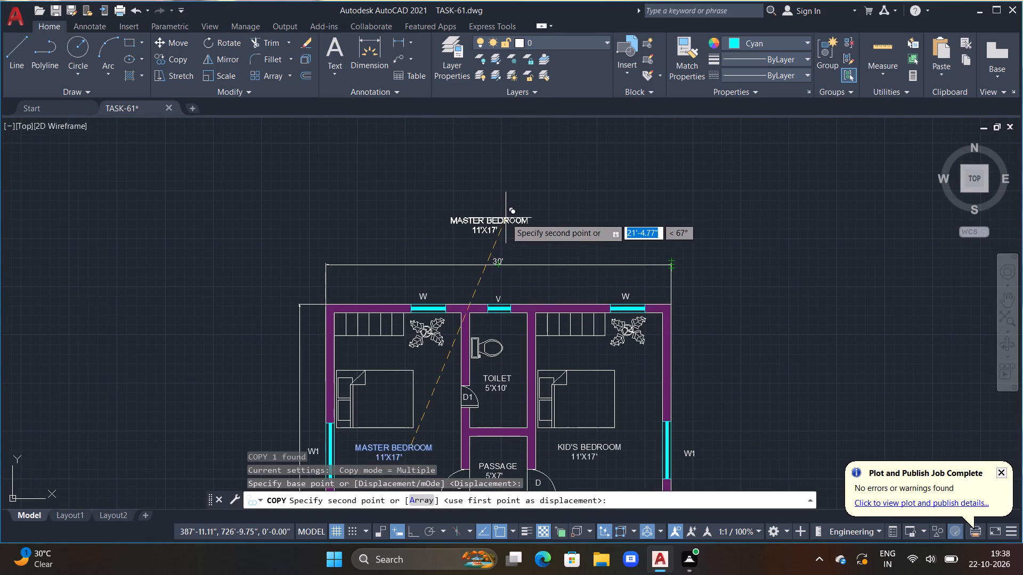
left_click(506, 218)
key("Escape")
Replace all the text of the copied label above the plan with the title EAST FACING HOUSE.
double_click(484, 221)
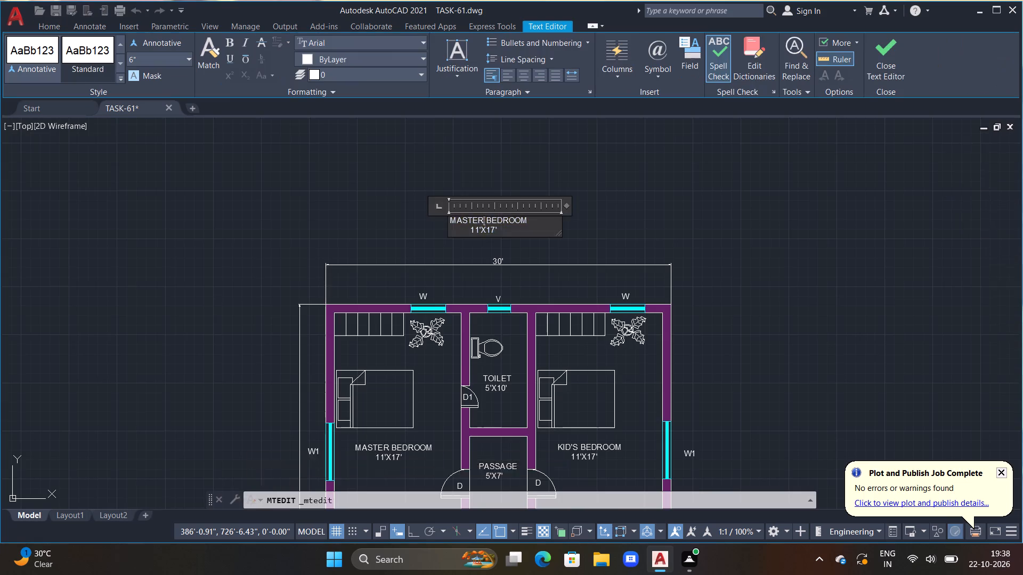
scroll(484, 221, "up", 2)
scroll(566, 237, "up", 1)
middle_click_drag(567, 237, 748, 226)
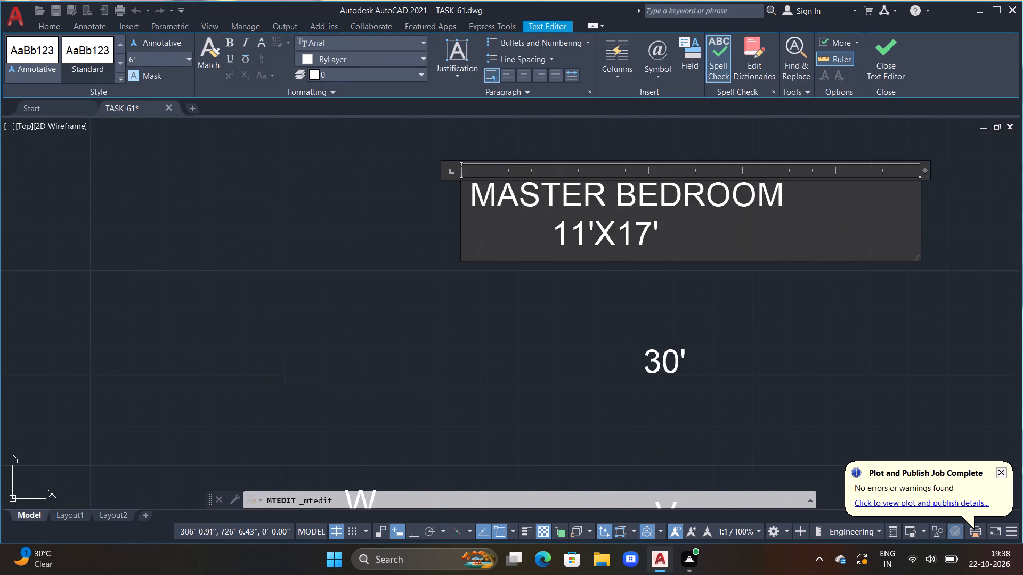
left_click_drag(667, 232, 497, 191)
left_click_drag(497, 190, 481, 179)
left_click_drag(672, 224, 672, 225)
left_click_drag(672, 225, 393, 178)
key("BackSpace")
key("space")
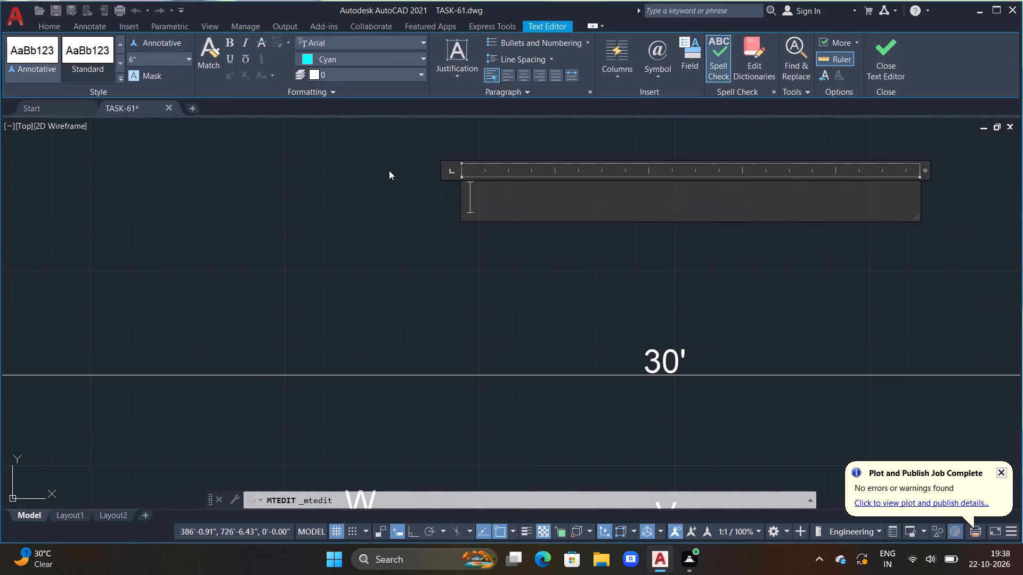
type("EAST FACING")
key("space")
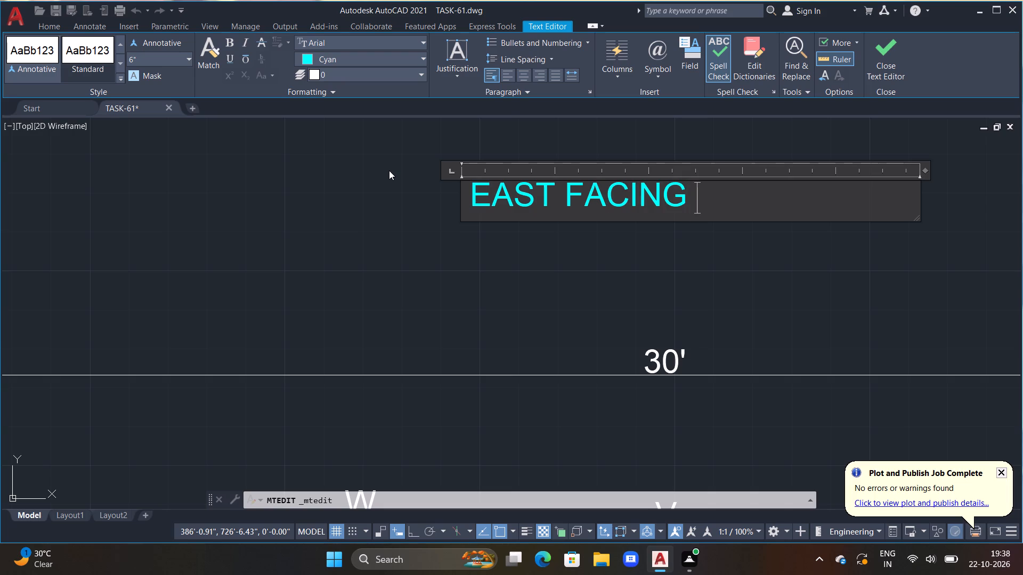
type("HOUSE")
left_click(389, 170)
right_click(393, 170)
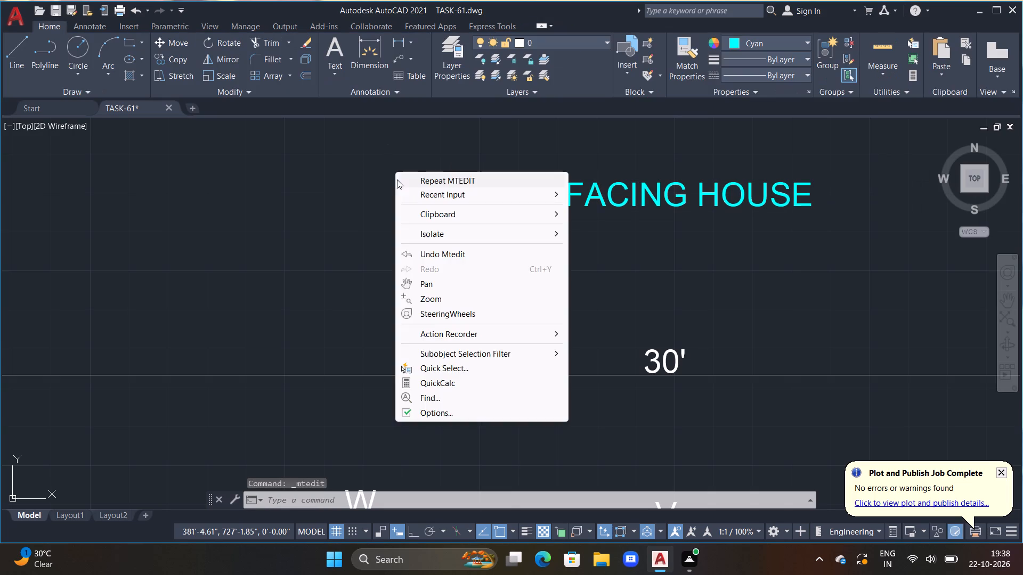
left_click(377, 185)
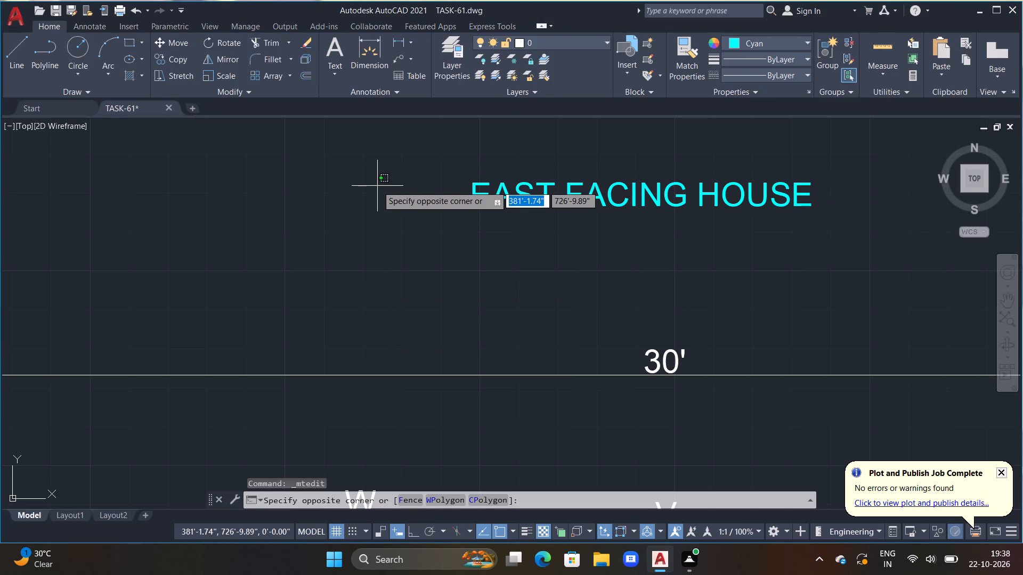
key("Escape")
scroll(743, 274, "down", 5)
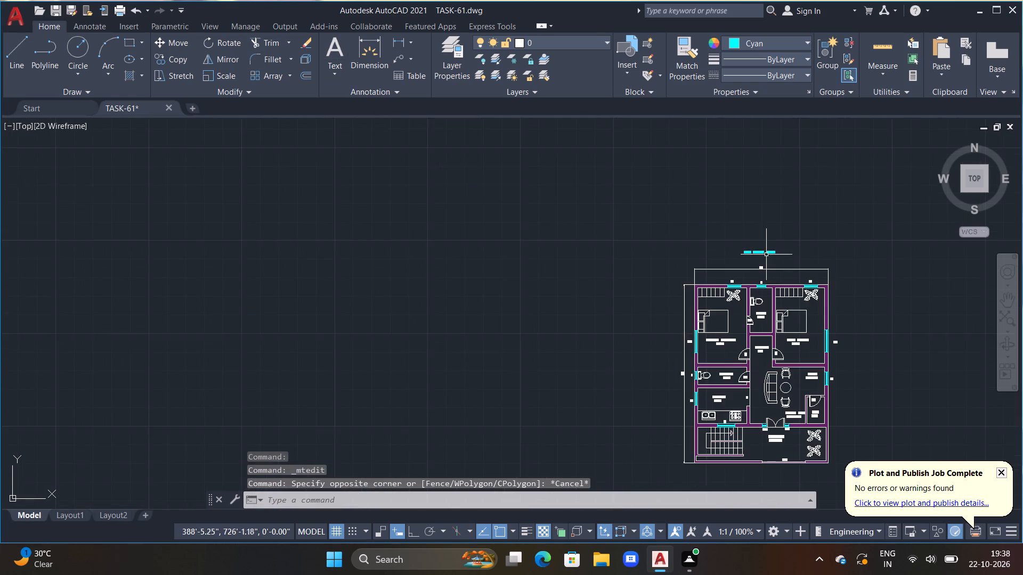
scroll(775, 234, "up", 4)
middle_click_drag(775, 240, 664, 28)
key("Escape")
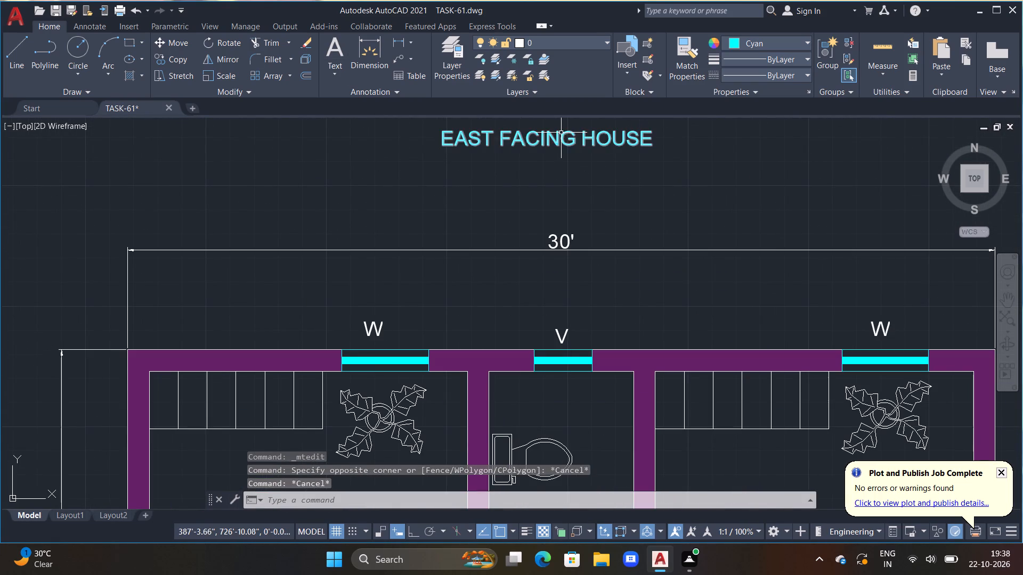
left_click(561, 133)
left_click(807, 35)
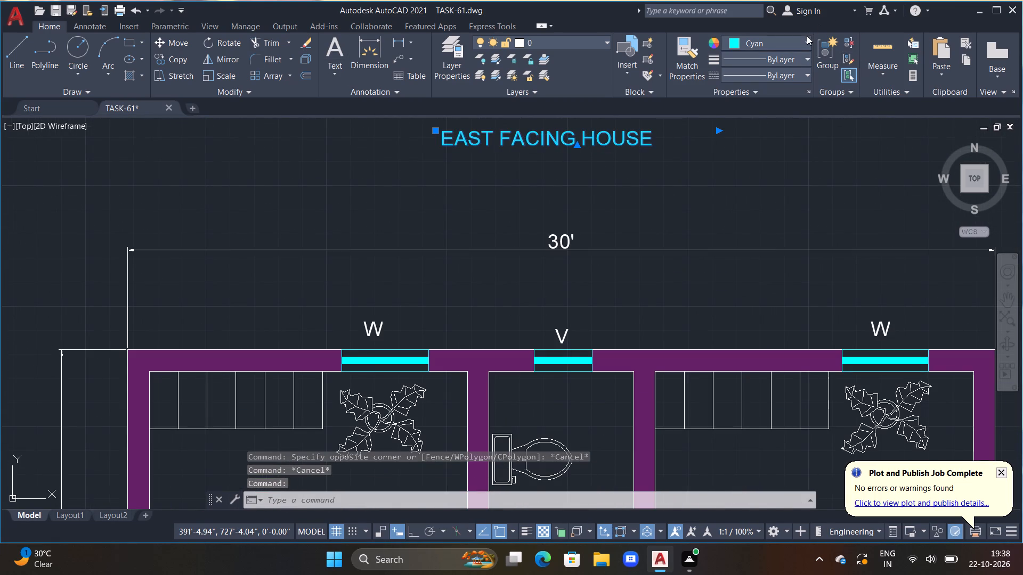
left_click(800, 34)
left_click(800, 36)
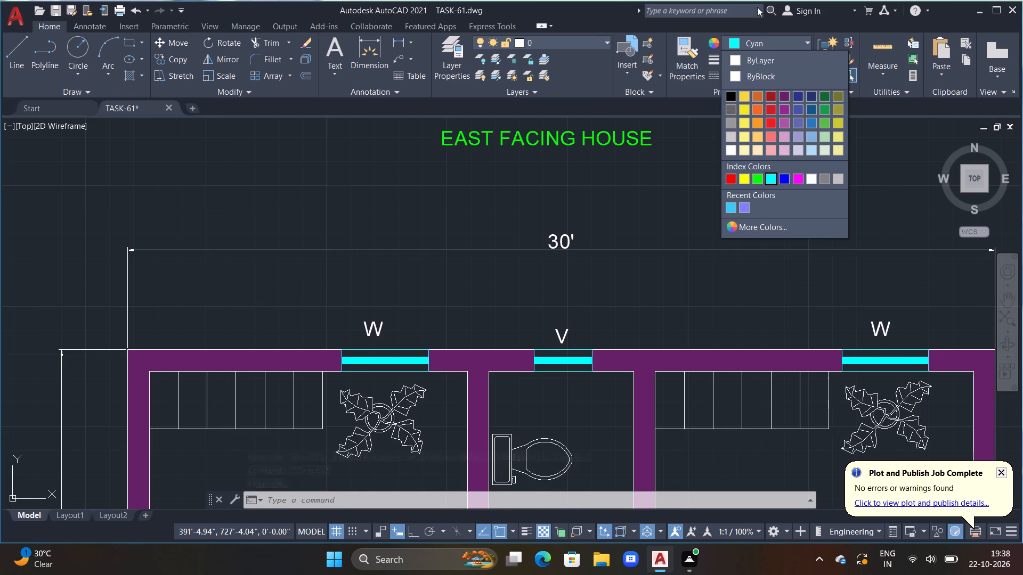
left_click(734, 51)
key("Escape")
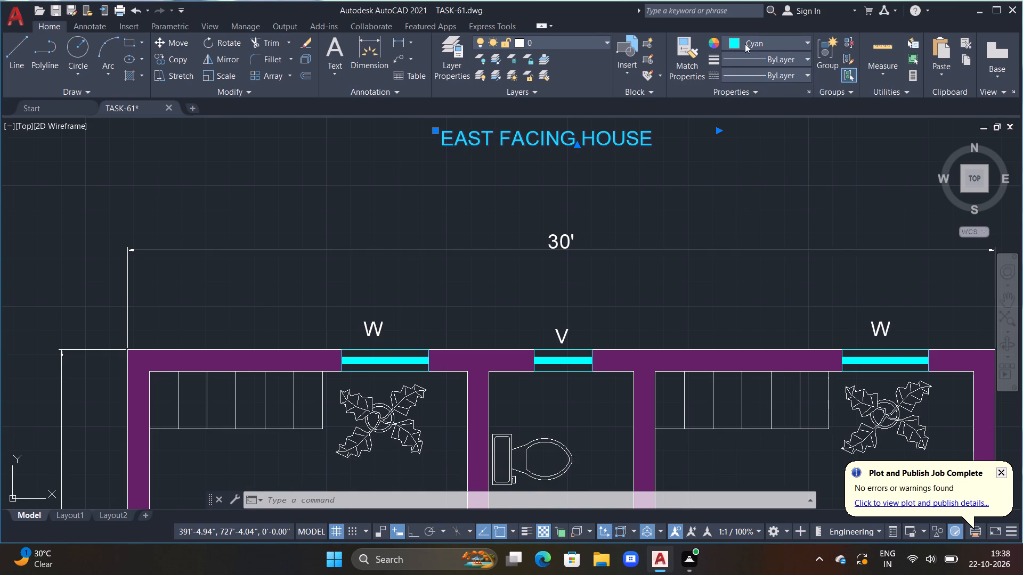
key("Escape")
Change the EAST FACING HOUSE title's colour to ByLayer.
left_click(579, 139)
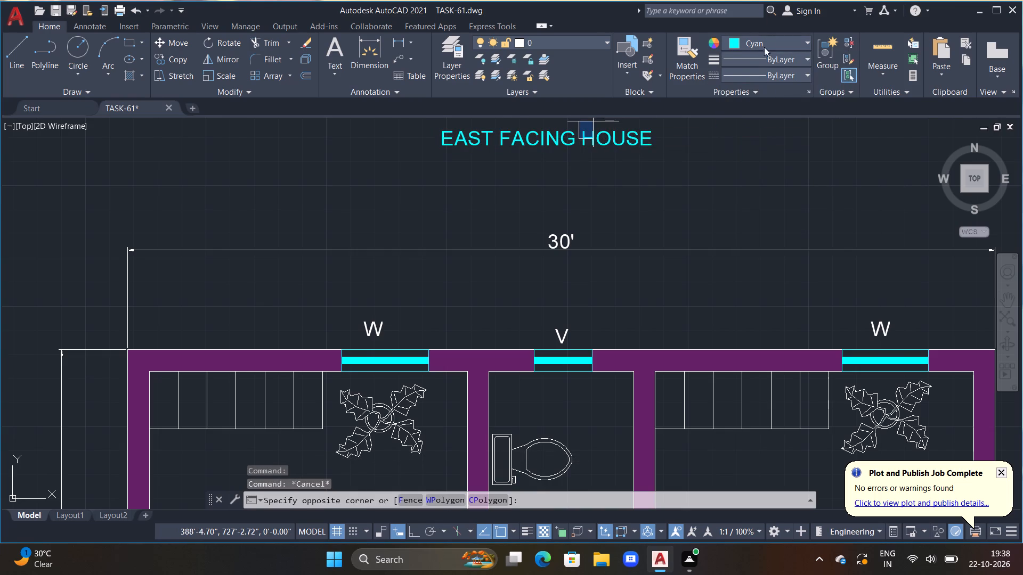
left_click(516, 133)
left_click(808, 44)
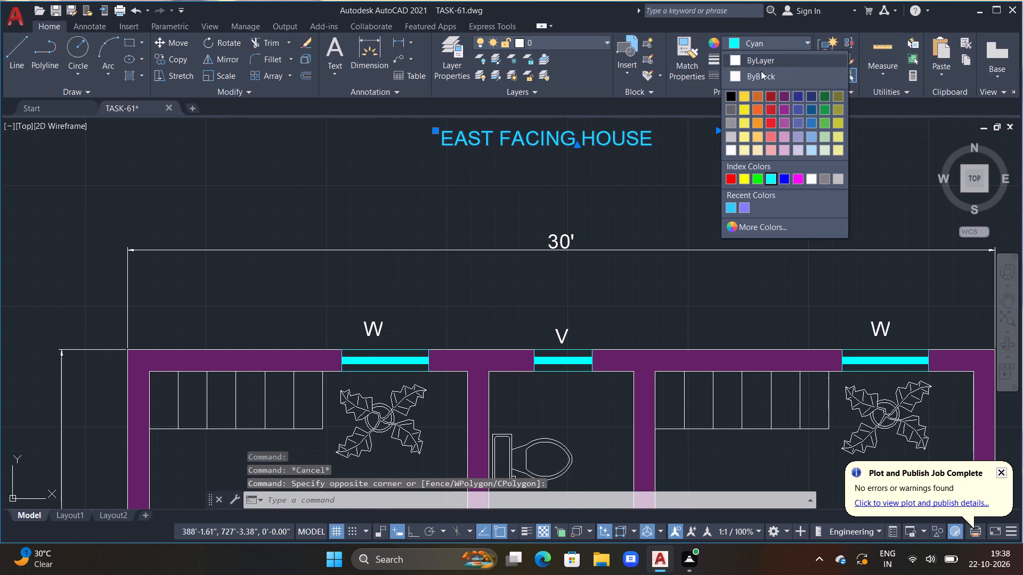
left_click(744, 62)
key("Escape")
Move the EAST FACING HOUSE title down and slightly right so it sits centred just above the 30' dimension.
scroll(661, 125, "down", 3)
middle_click_drag(660, 131, 642, 200)
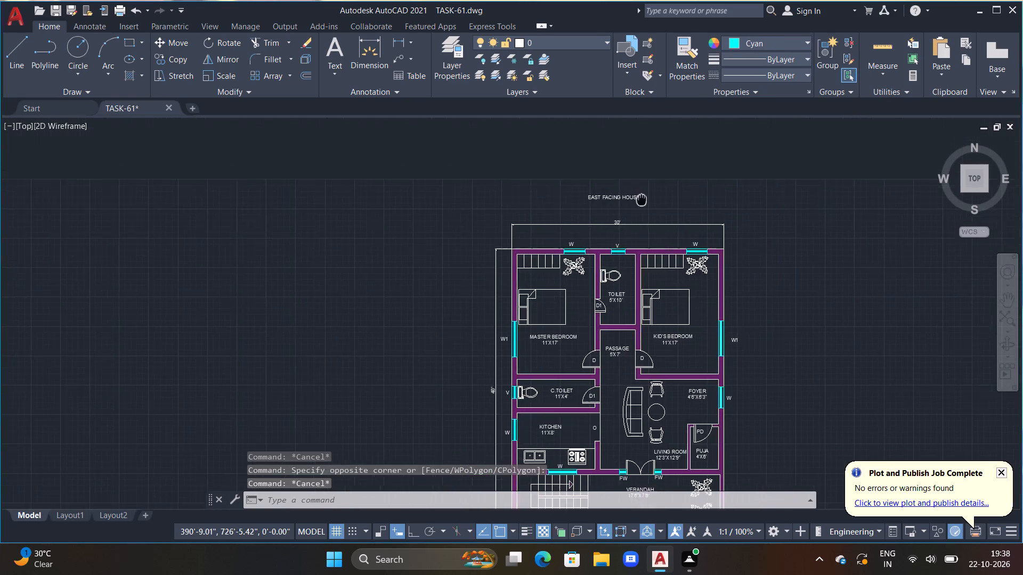
middle_click_drag(642, 200, 636, 203)
key("Escape")
scroll(635, 199, "up", 2)
left_click(566, 211)
type("M")
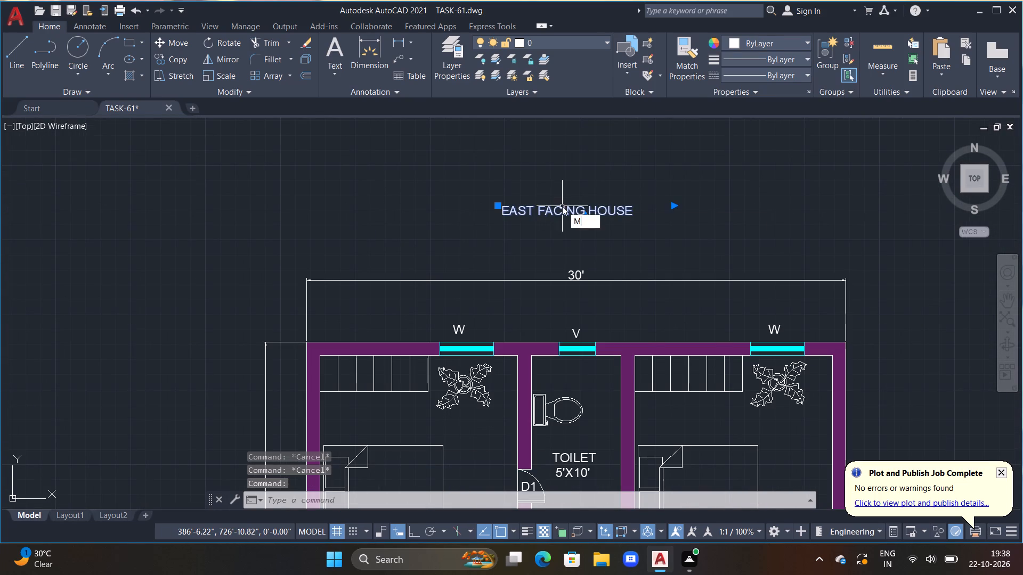
key("space")
left_click_drag(562, 206, 570, 228)
left_click(570, 227)
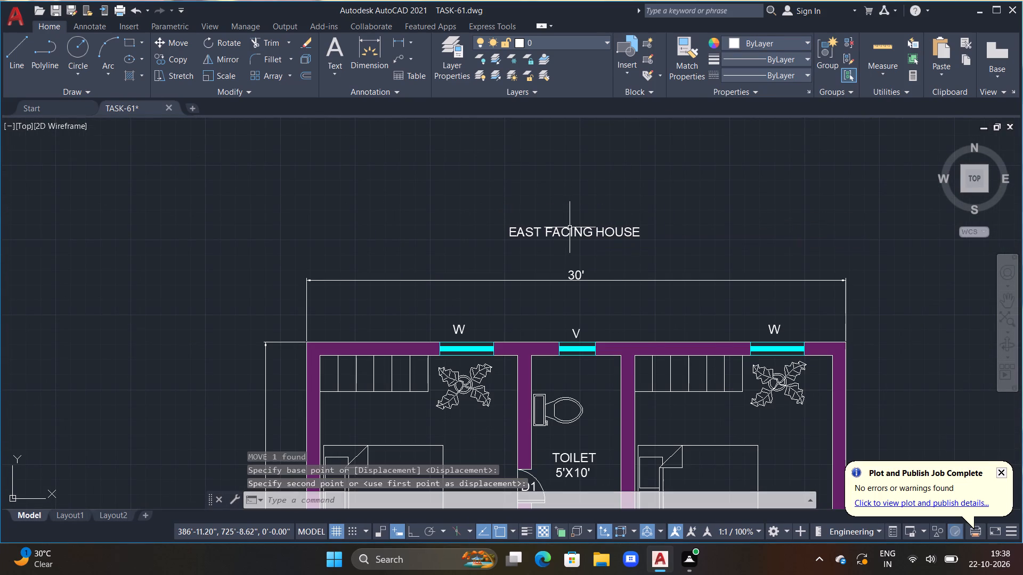
key("Escape")
Examine the whole plan, from the title and bedrooms down to the verandah, for remaining errors in labels, hatches and furniture.
scroll(575, 226, "down", 1)
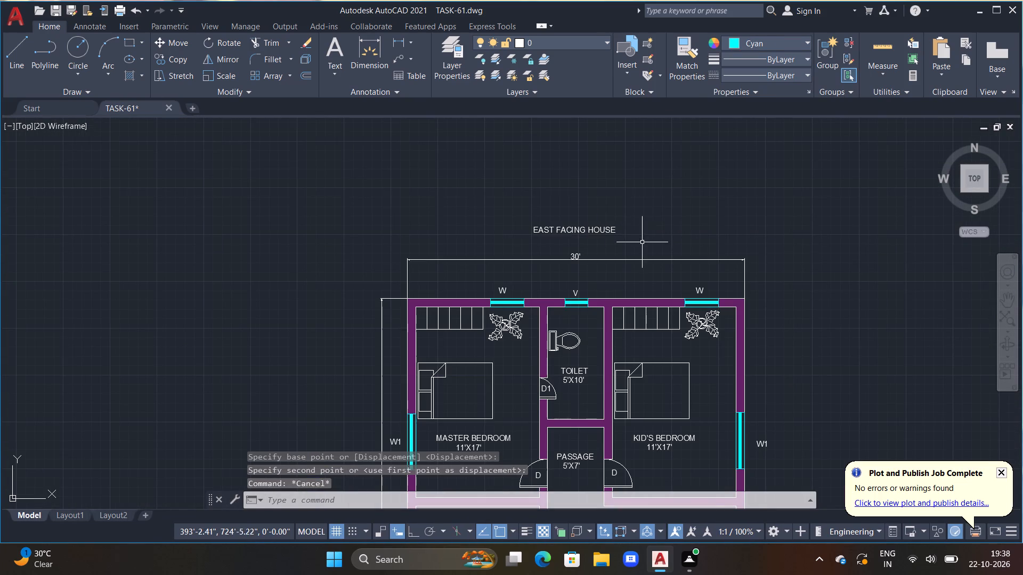
middle_click_drag(642, 242, 646, 190)
middle_click_drag(608, 268, 612, 232)
key("Escape")
key("Escape")
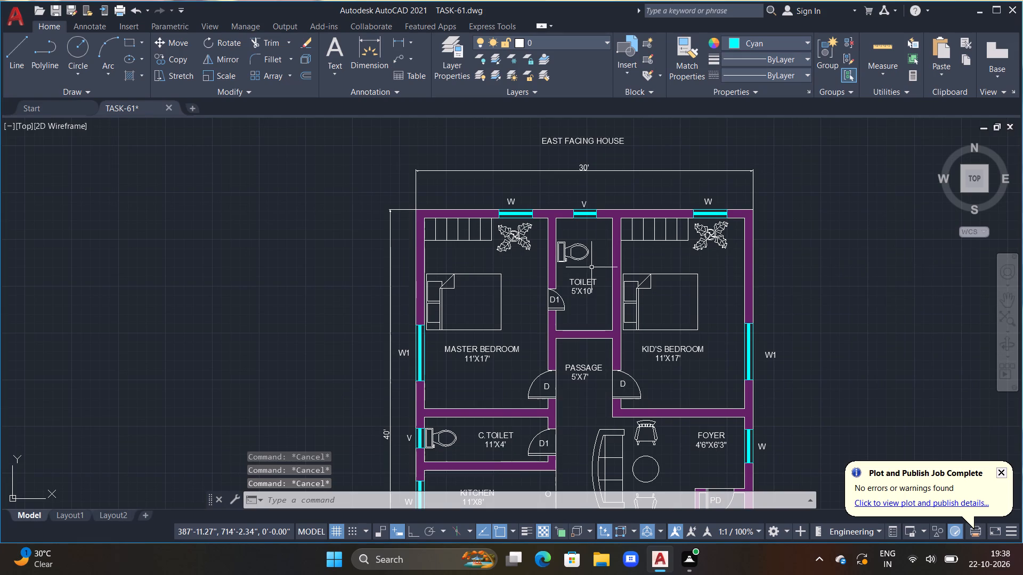
middle_click_drag(591, 267, 583, 248)
middle_click_drag(574, 280, 570, 214)
middle_click_drag(482, 292, 490, 237)
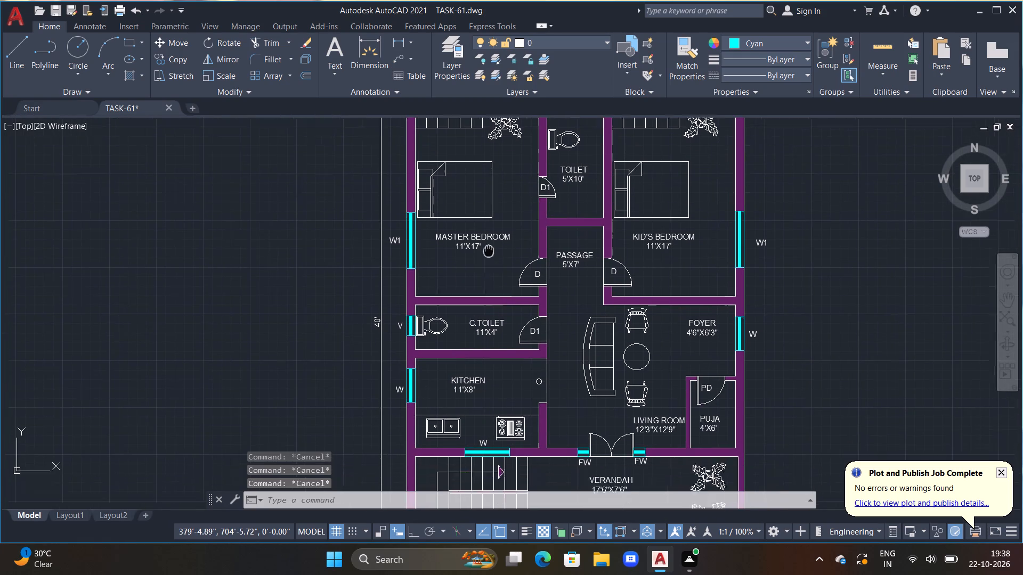
middle_click_drag(490, 237, 494, 214)
scroll(485, 265, "up", 1)
middle_click_drag(488, 259, 510, 194)
scroll(506, 249, "down", 1)
middle_click_drag(509, 263, 516, 196)
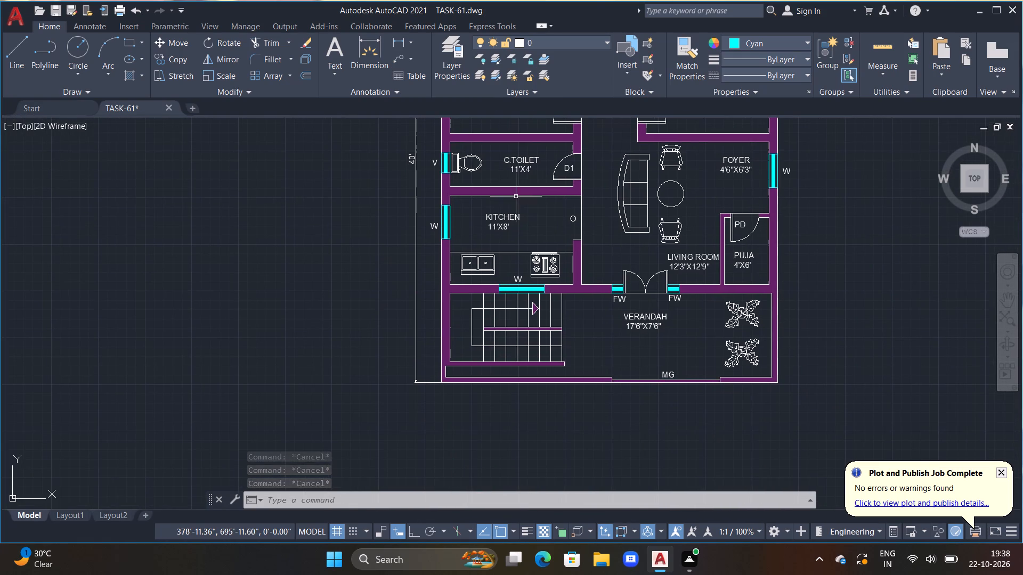
middle_click_drag(669, 294, 569, 356)
middle_click_drag(626, 252, 646, 308)
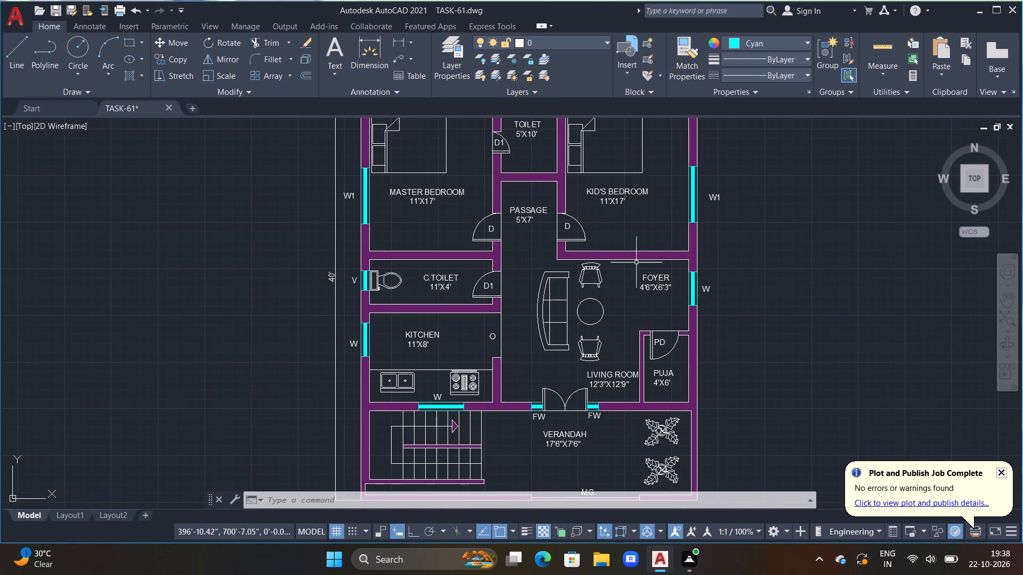
scroll(600, 334, "up", 2)
scroll(598, 313, "down", 1)
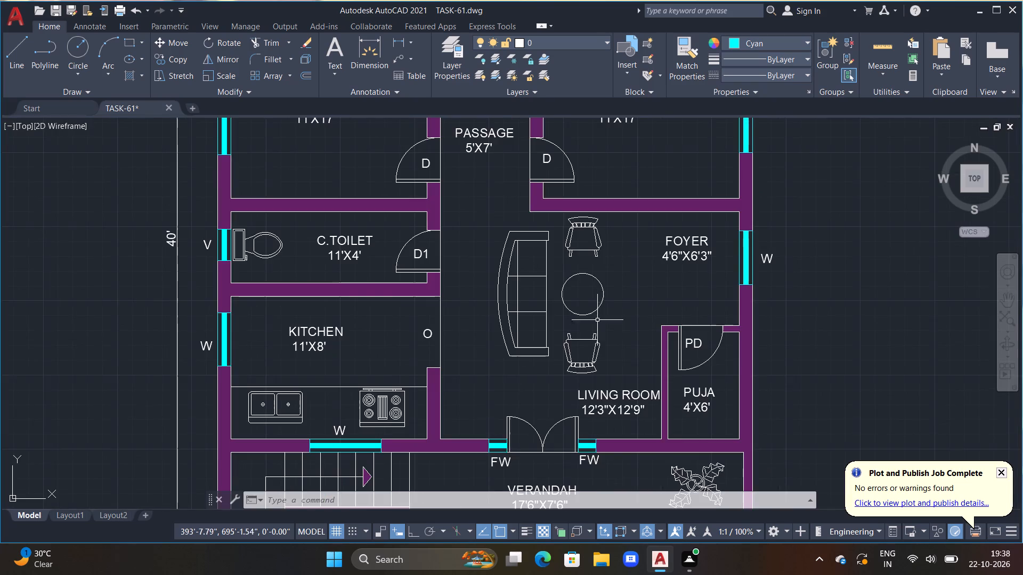
scroll(583, 343, "down", 1)
middle_click_drag(640, 203, 598, 254)
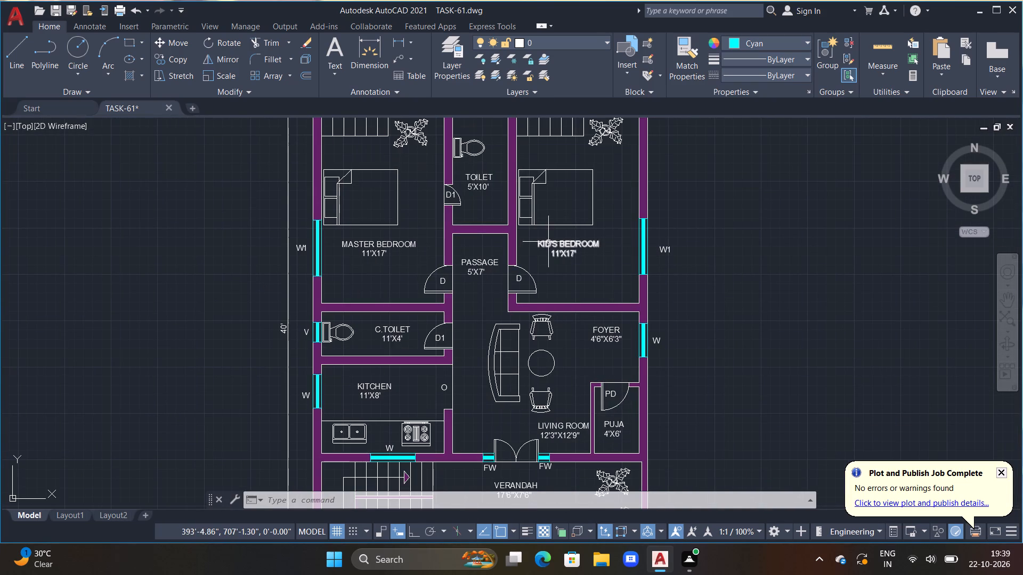
middle_click_drag(584, 304, 610, 222)
key("Escape")
key("Escape")
key("Escape")
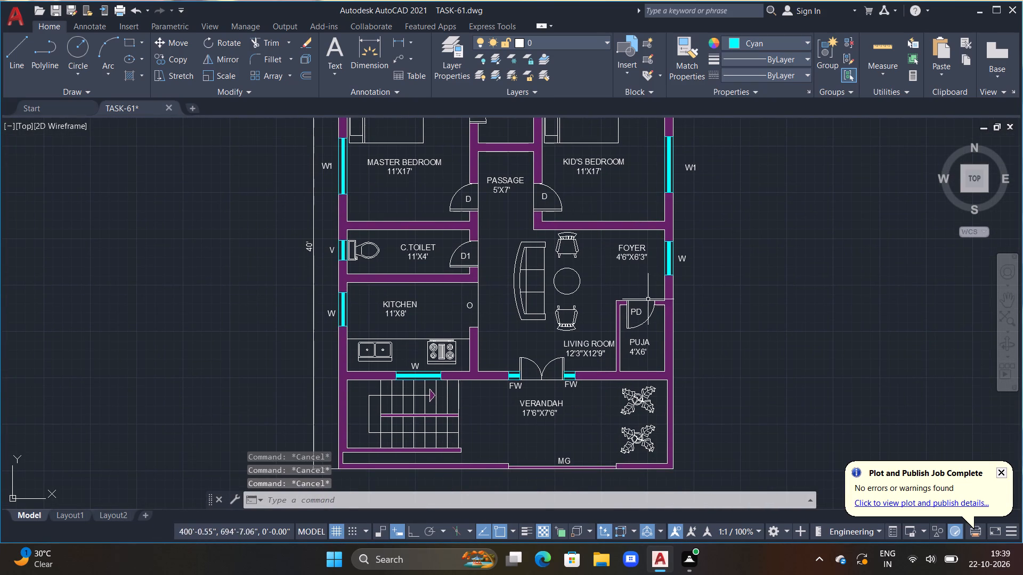
scroll(640, 314, "up", 1)
scroll(594, 297, "down", 1)
middle_click_drag(529, 250, 538, 289)
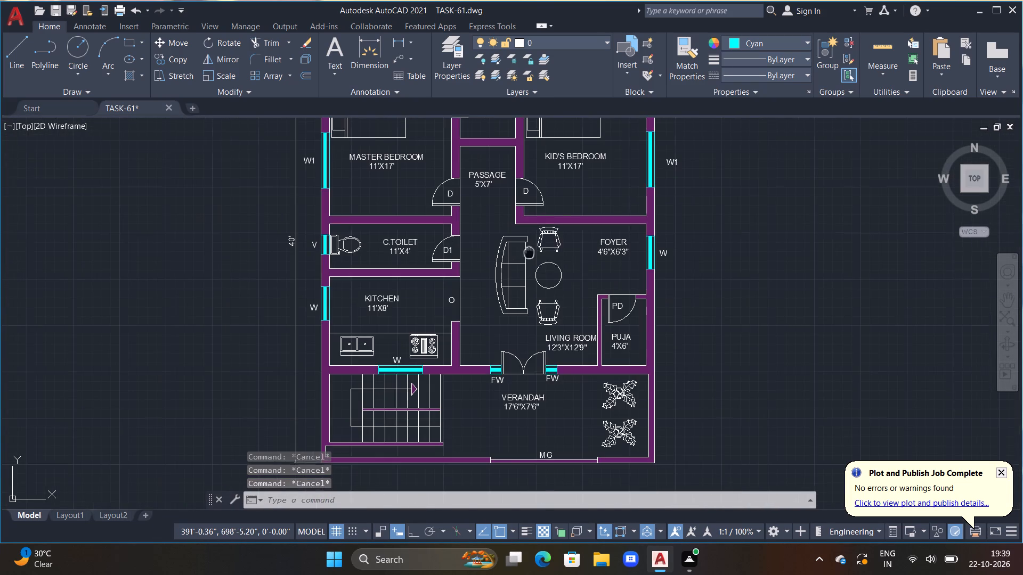
middle_click_drag(538, 289, 552, 344)
scroll(553, 263, "down", 1)
middle_click_drag(532, 231, 558, 322)
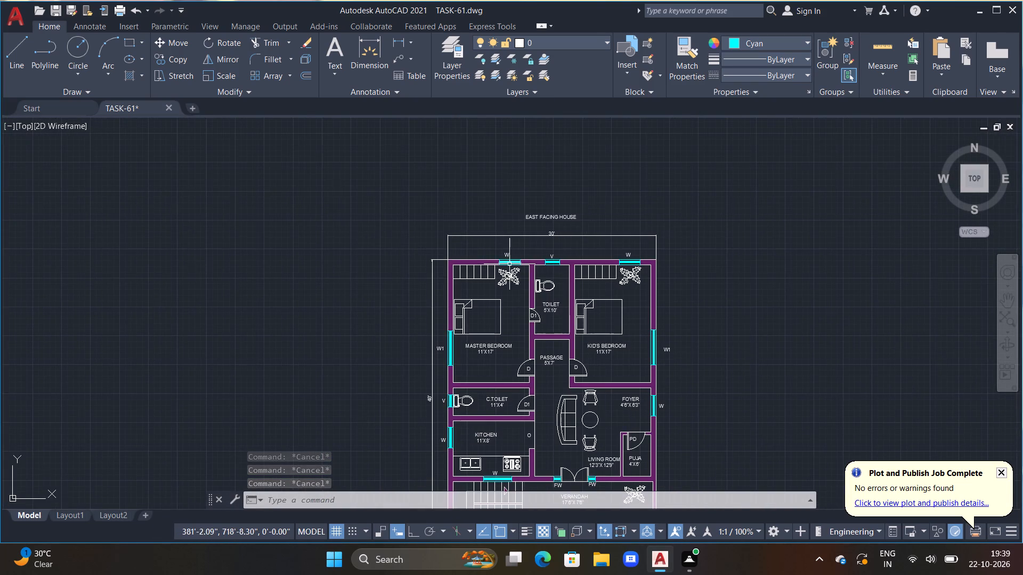
Examine the plan's bedrooms, toilets, passage and lower rooms down to the verandah for remaining errors.
scroll(509, 264, "up", 1)
middle_click_drag(509, 264, 520, 251)
middle_click_drag(502, 247, 500, 239)
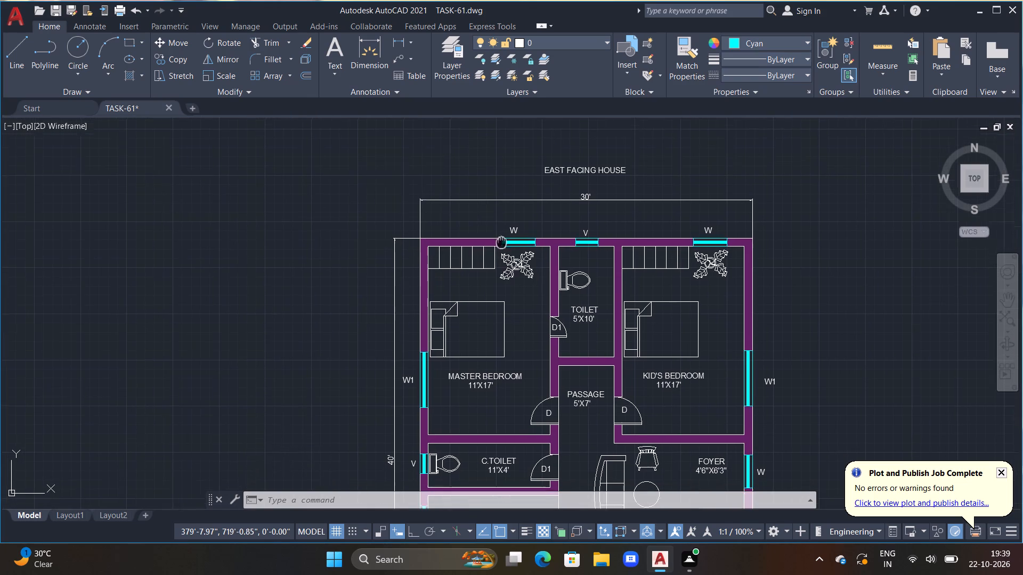
middle_click_drag(500, 239, 496, 235)
scroll(484, 236, "up", 1)
middle_click_drag(447, 295, 464, 265)
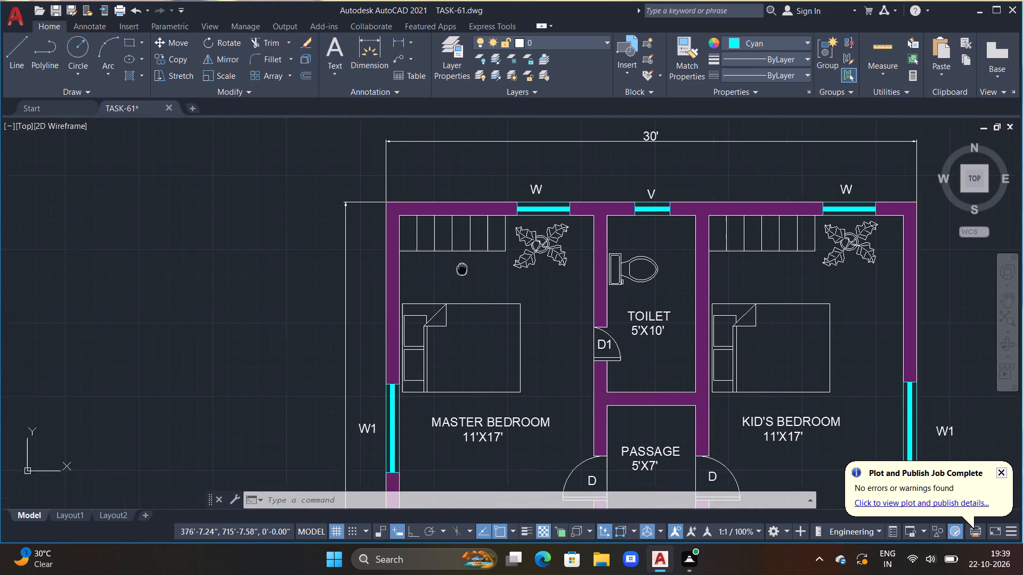
middle_click_drag(464, 265, 468, 259)
key("Escape")
key("Escape")
key("Escape")
key("Escape")
middle_click_drag(472, 257, 479, 246)
scroll(482, 236, "down", 1)
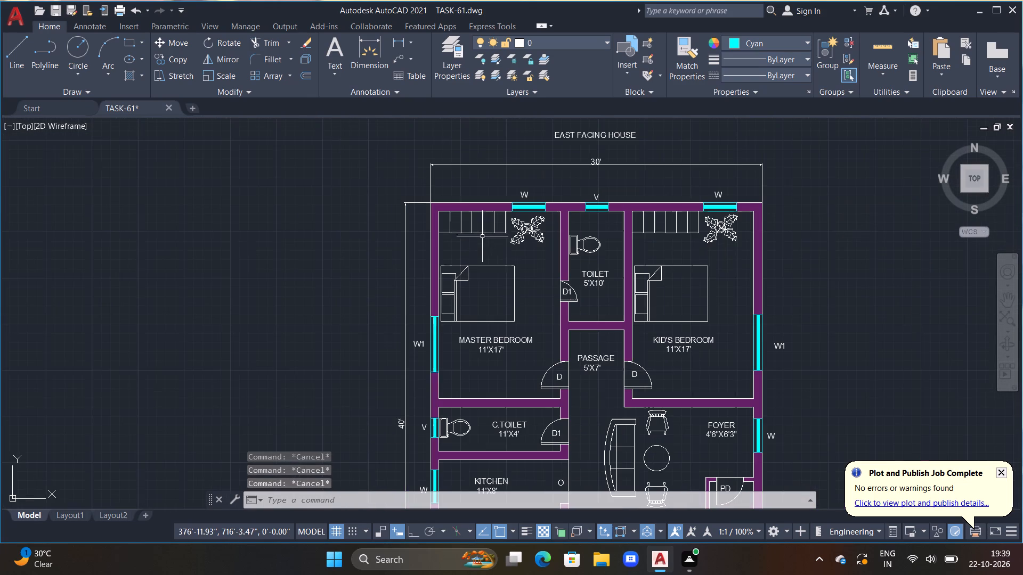
scroll(488, 267, "up", 1)
middle_click_drag(558, 272, 559, 254)
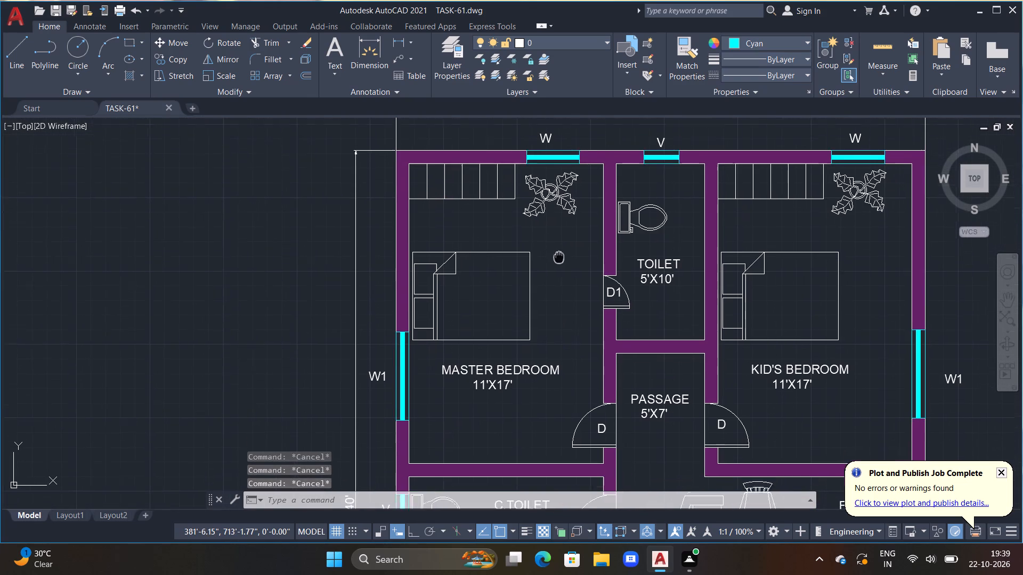
middle_click_drag(559, 254, 546, 218)
scroll(548, 201, "down", 2)
middle_click_drag(607, 307, 606, 206)
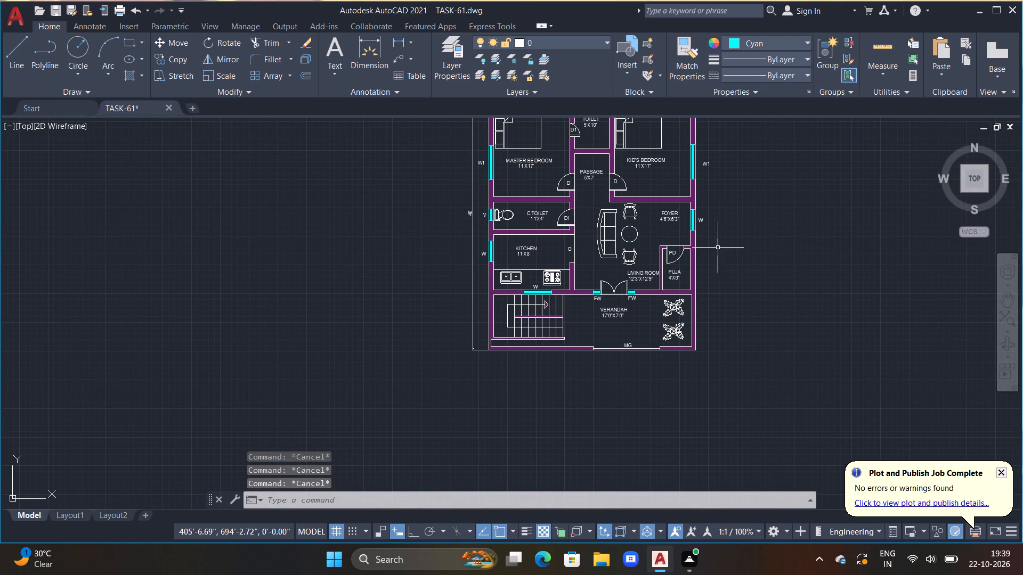
Copy the EAST FACING HOUSE title twice, one above the other, beneath the plan's bottom wall below the staircase.
middle_click_drag(648, 270, 626, 376)
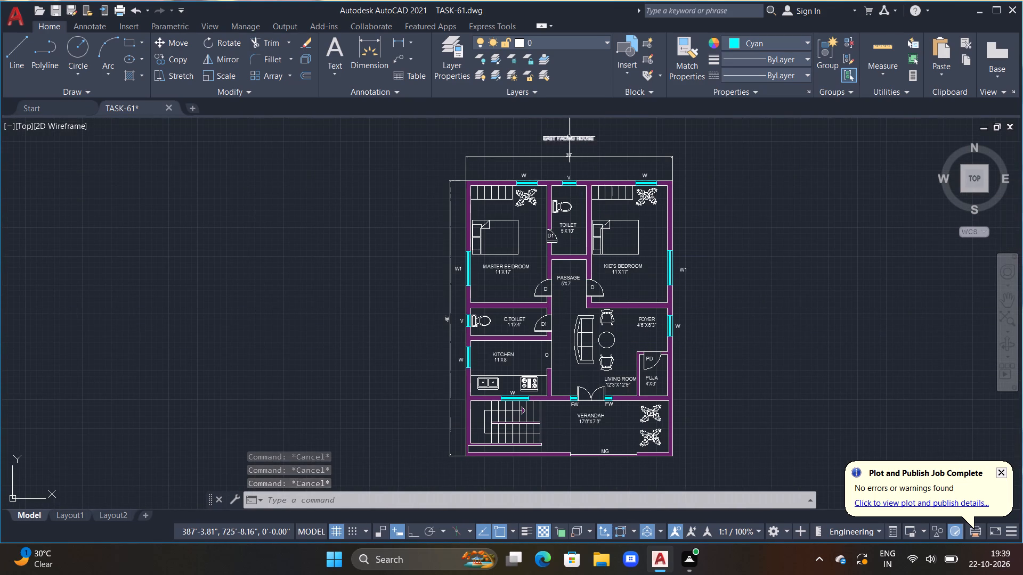
left_click(569, 137)
type("CO")
key("space")
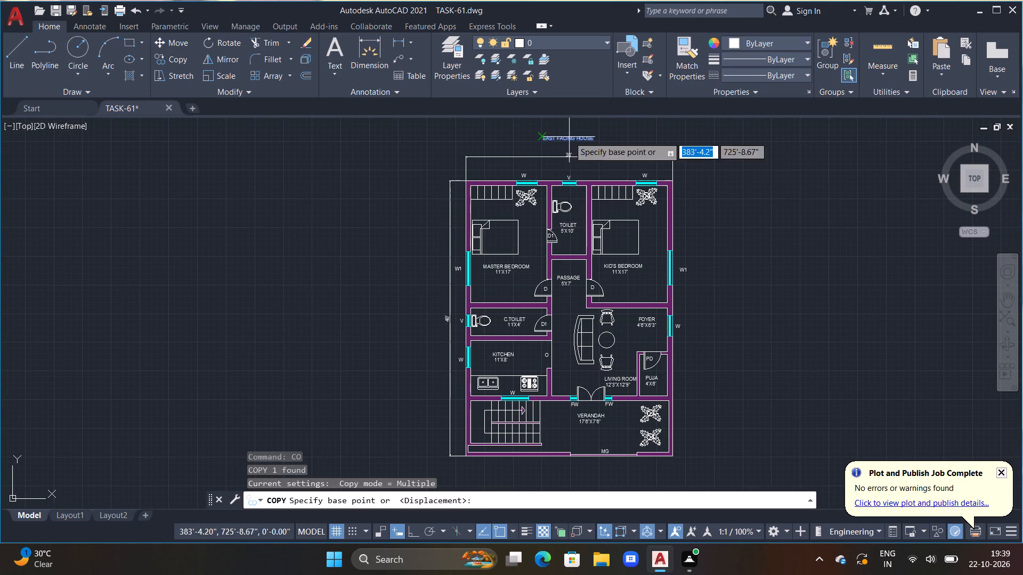
left_click(569, 137)
left_click_drag(569, 137, 563, 159)
middle_click_drag(514, 388, 555, 261)
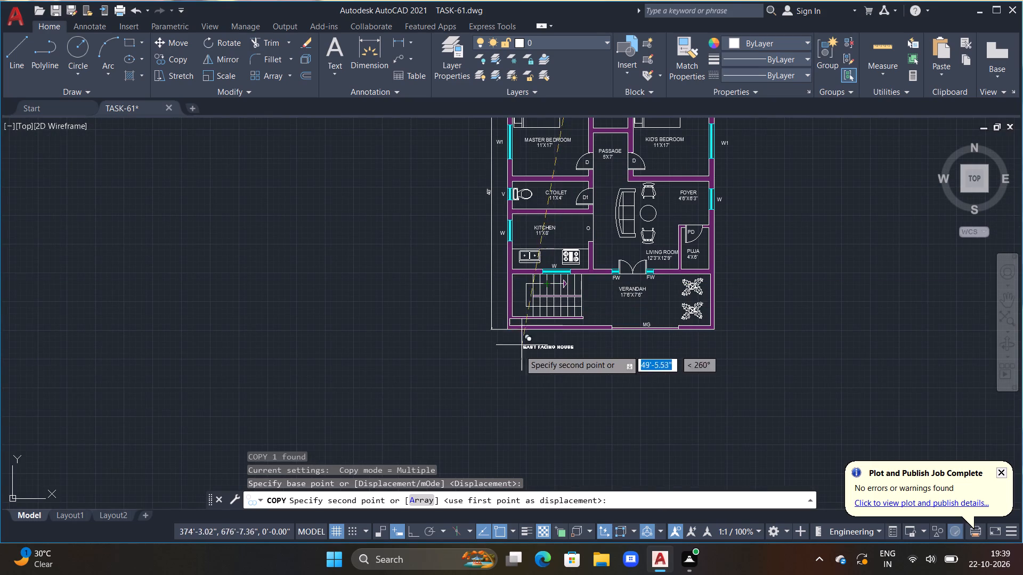
scroll(516, 363, "up", 2)
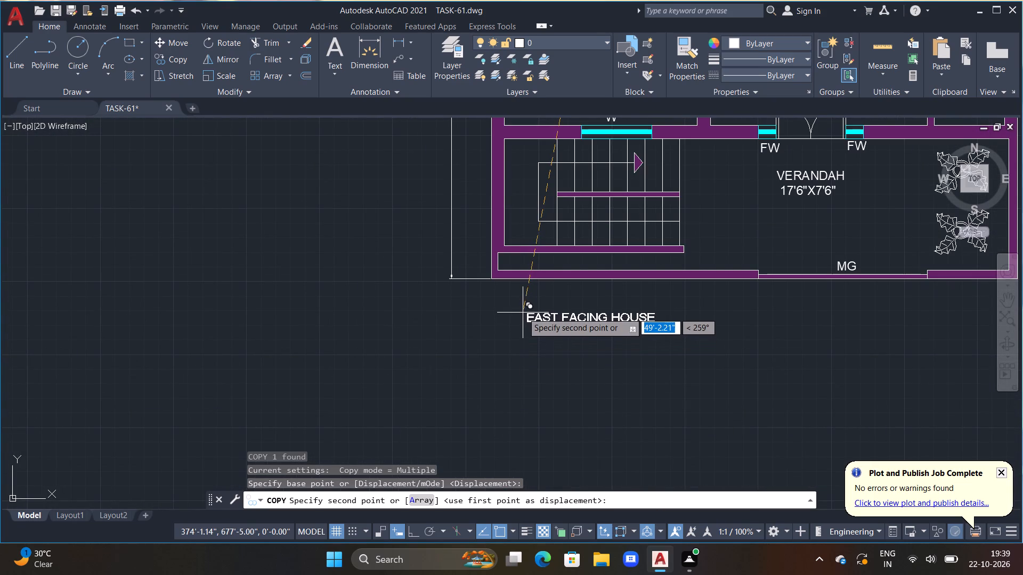
left_click(523, 304)
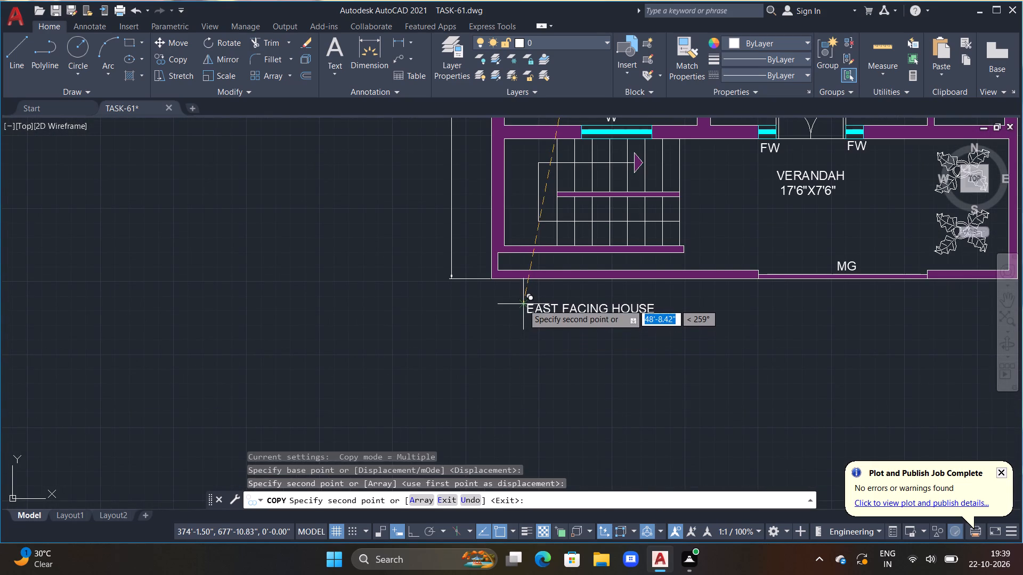
double_click(528, 341)
key("Escape")
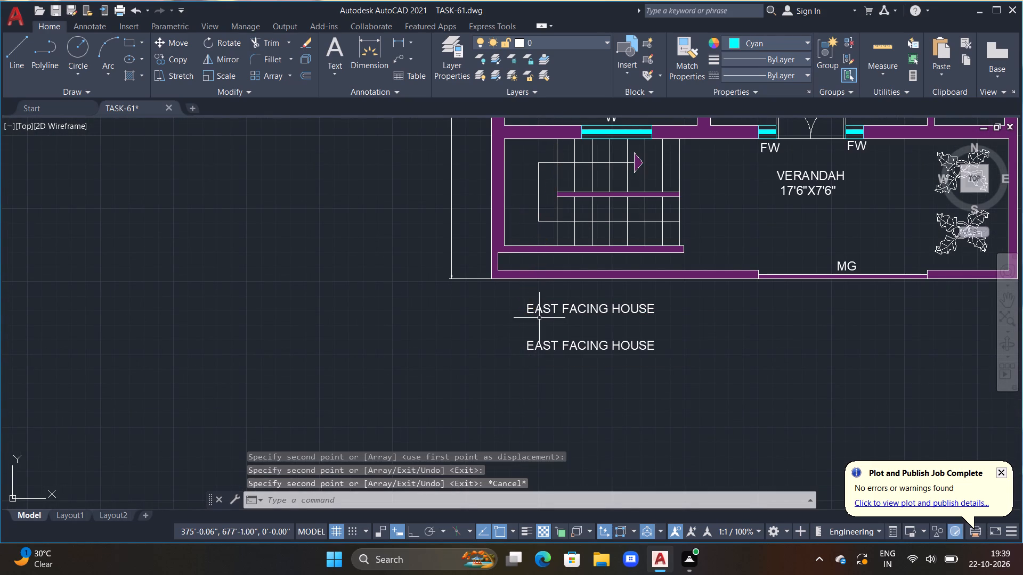
Replace all the text of the upper title copy below the plan with GROUND FLOOR PLAN.
triple_click(542, 306)
scroll(542, 306, "up", 2)
middle_click_drag(626, 330, 677, 318)
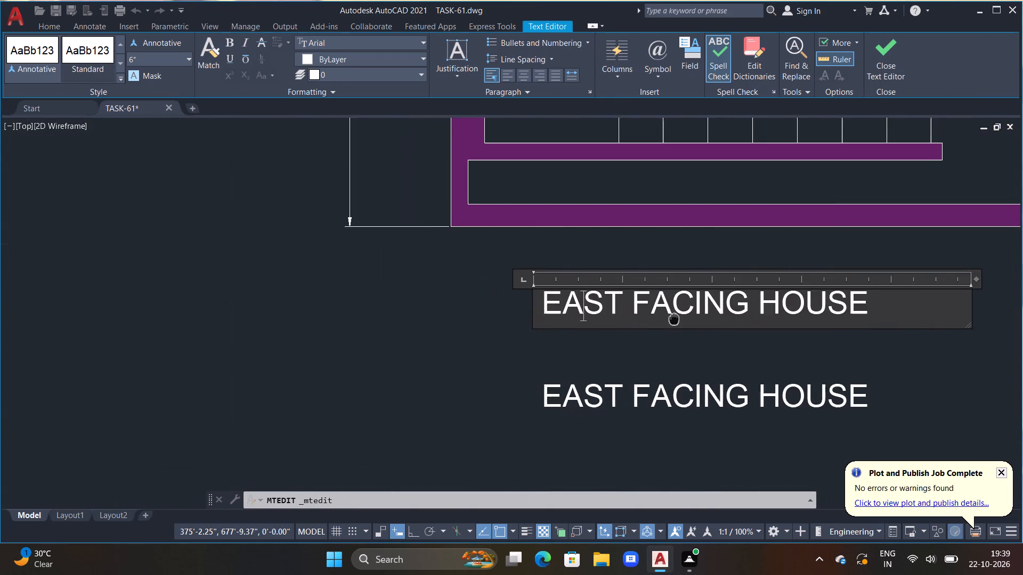
middle_click_drag(677, 318, 679, 317)
left_click_drag(904, 303, 616, 310)
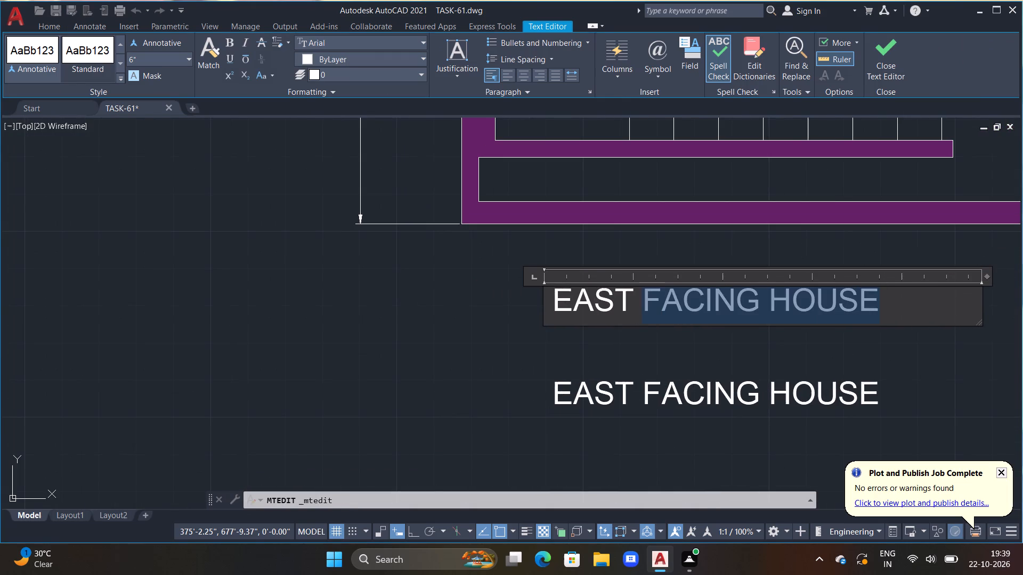
left_click_drag(616, 310, 632, 309)
left_click_drag(605, 310, 575, 308)
key("BackSpace")
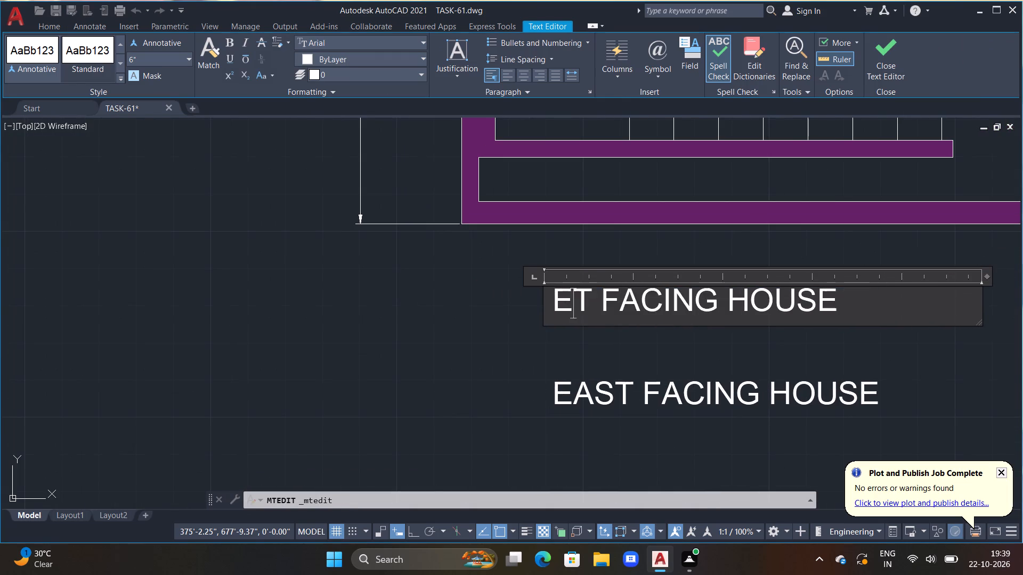
key("BackSpace")
key("Right")
key("Right")
key("Right")
key("Right")
key("Right")
key("Right")
key("Right")
key("Right")
key("Right")
key("Right")
key("Right")
key("Right")
key("Right")
key("Right")
key("Right")
key("Right")
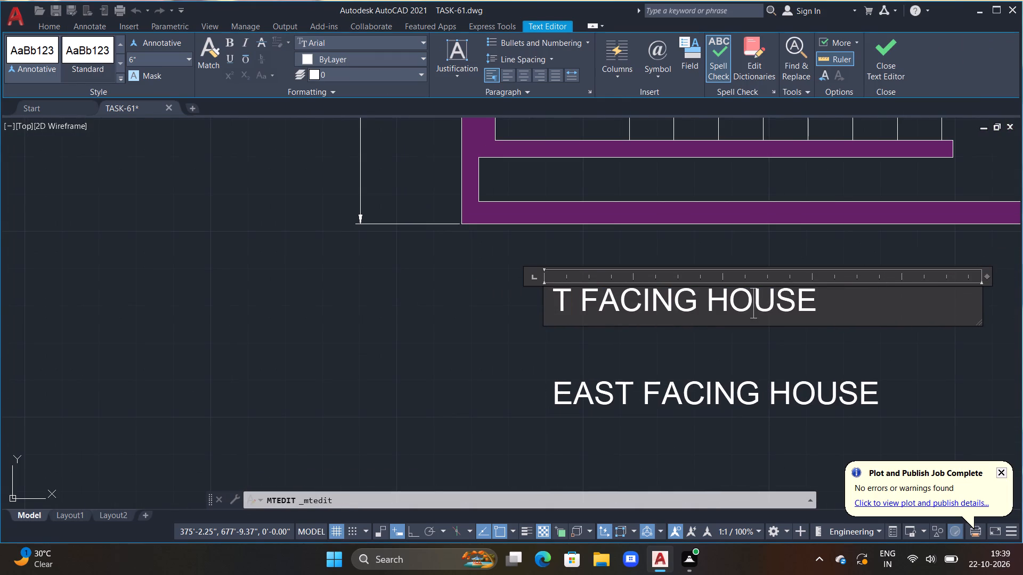
key("BackSpace")
key("BackSpace")
key("BackSpace")
key("BackSpace")
key("BackSpace")
key("BackSpace")
key("BackSpace")
key("BackSpace")
key("BackSpace")
key("BackSpace")
key("BackSpace")
key("BackSpace")
key("BackSpace")
key("BackSpace")
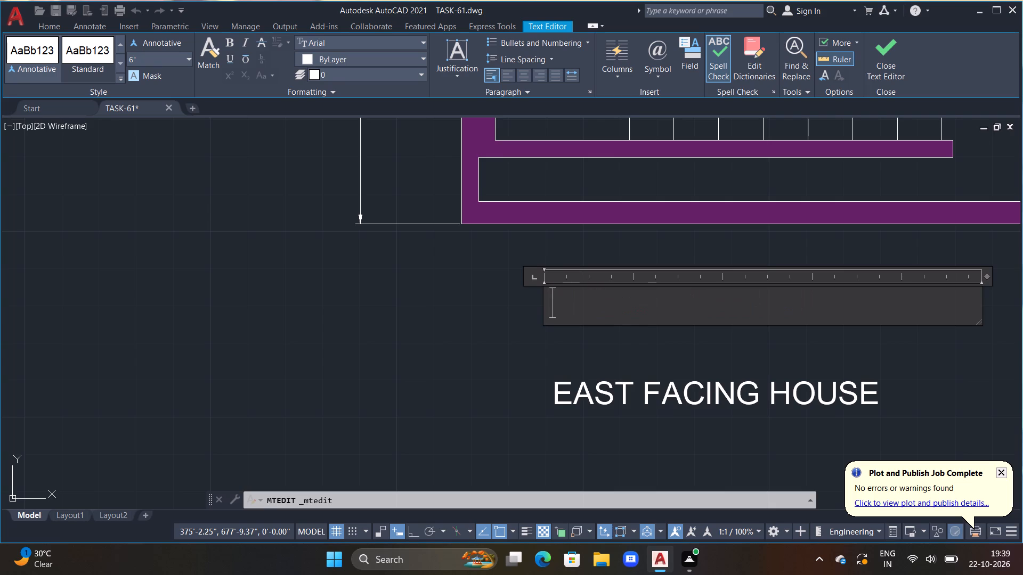
type("GROUND FLOOR PLAN")
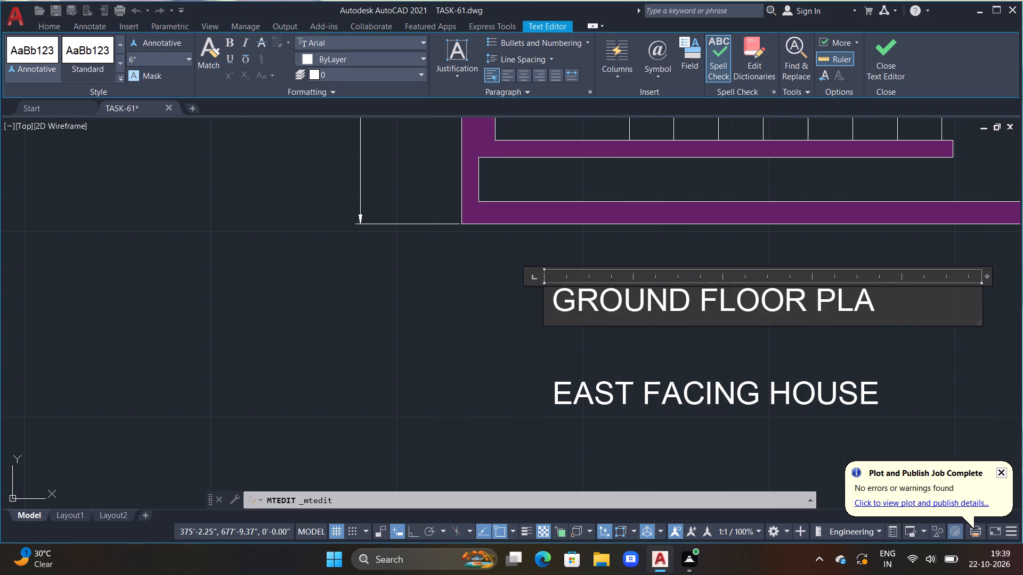
left_click_drag(483, 268, 482, 275)
Replace all the text of the lower title copy with BUILDUP AREA=1600 sq.ft.
scroll(545, 381, "down", 1)
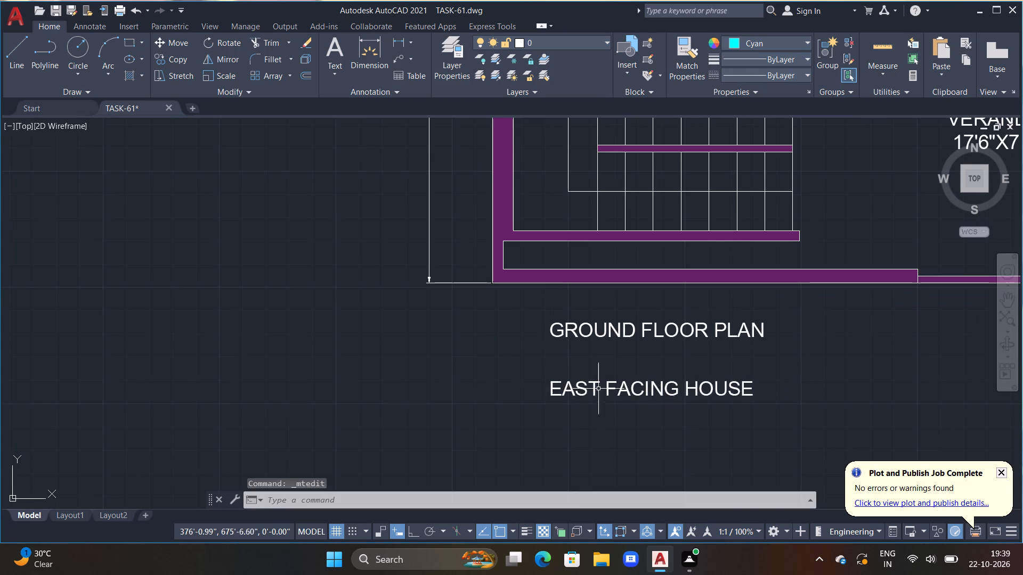
middle_click_drag(599, 387, 582, 310)
double_click(574, 316)
scroll(574, 316, "up", 1)
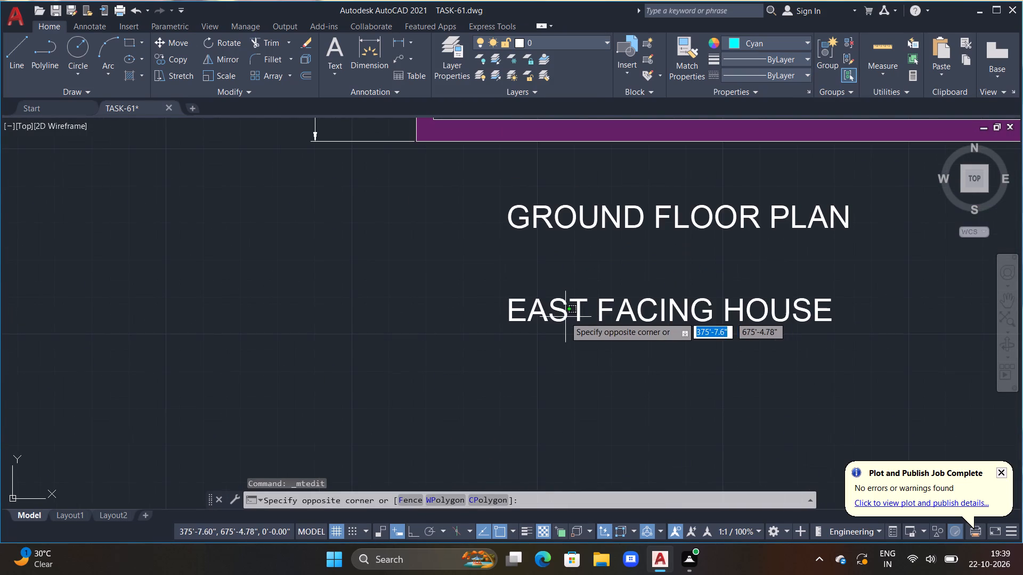
double_click(531, 308)
left_click_drag(832, 314, 817, 314)
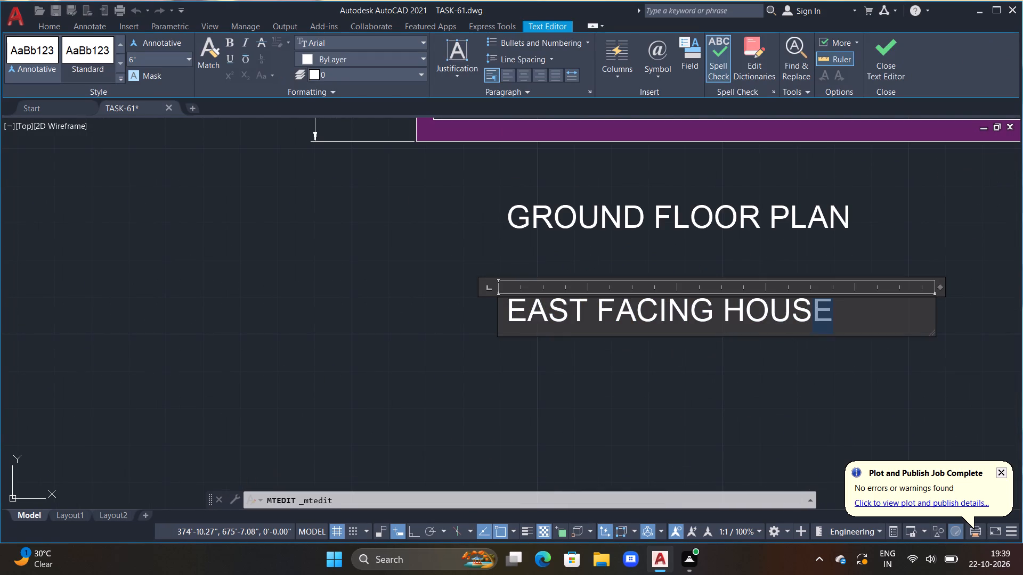
left_click_drag(817, 314, 501, 308)
key("BackSpace")
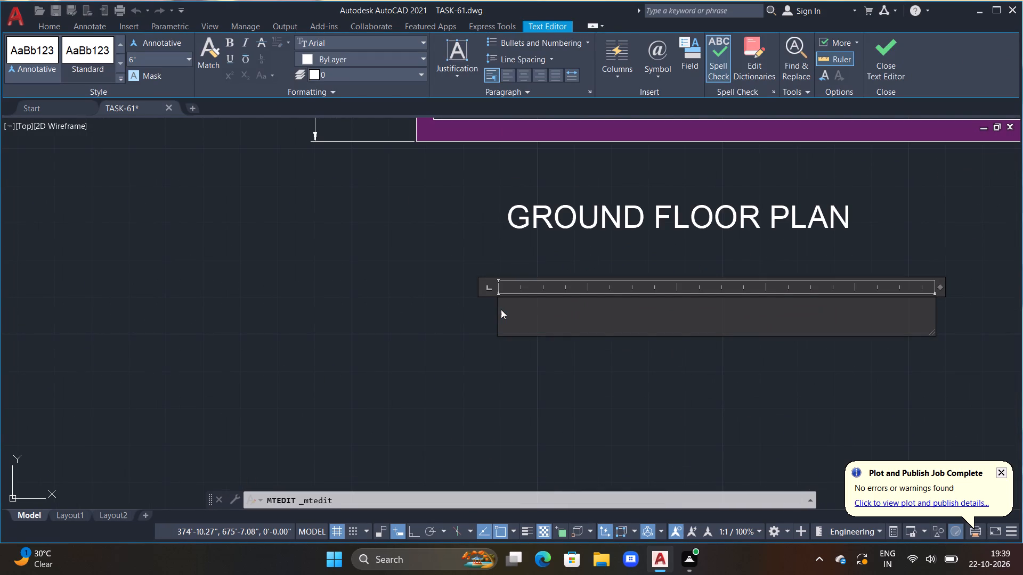
type("BUILD")
key("space")
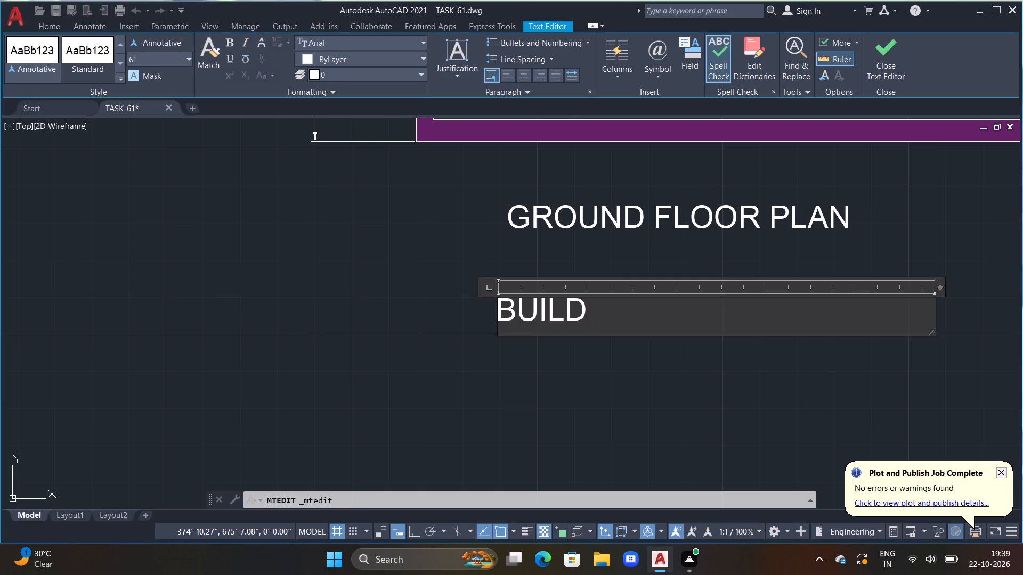
key("BackSpace")
type("UP")
key("space")
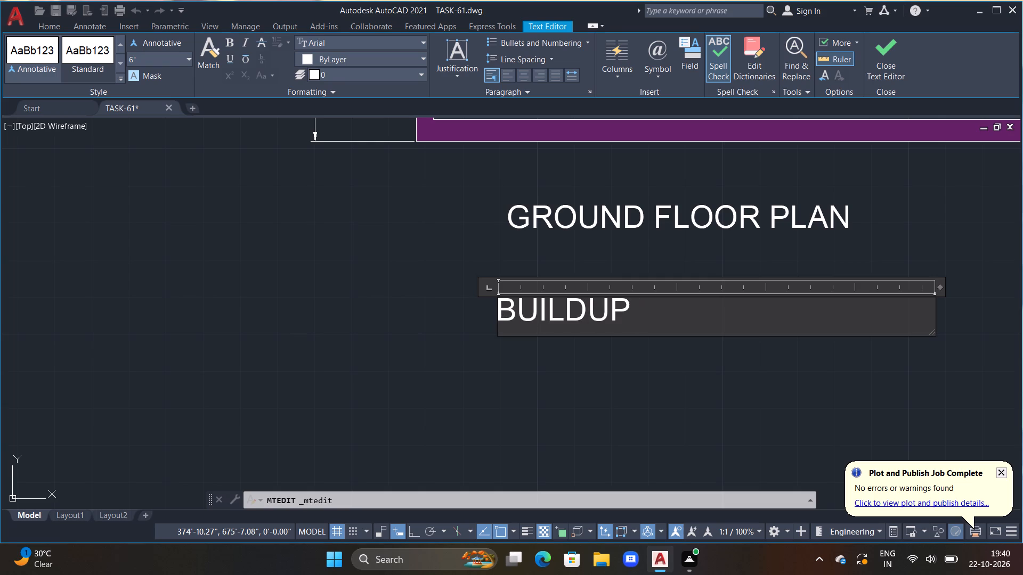
type("AREA")
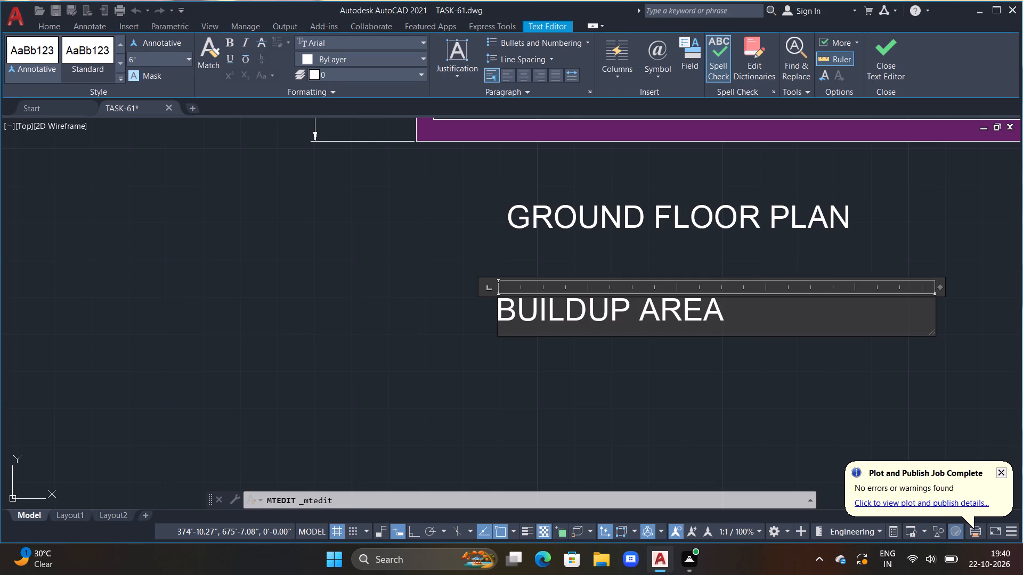
key("equal")
type("1600")
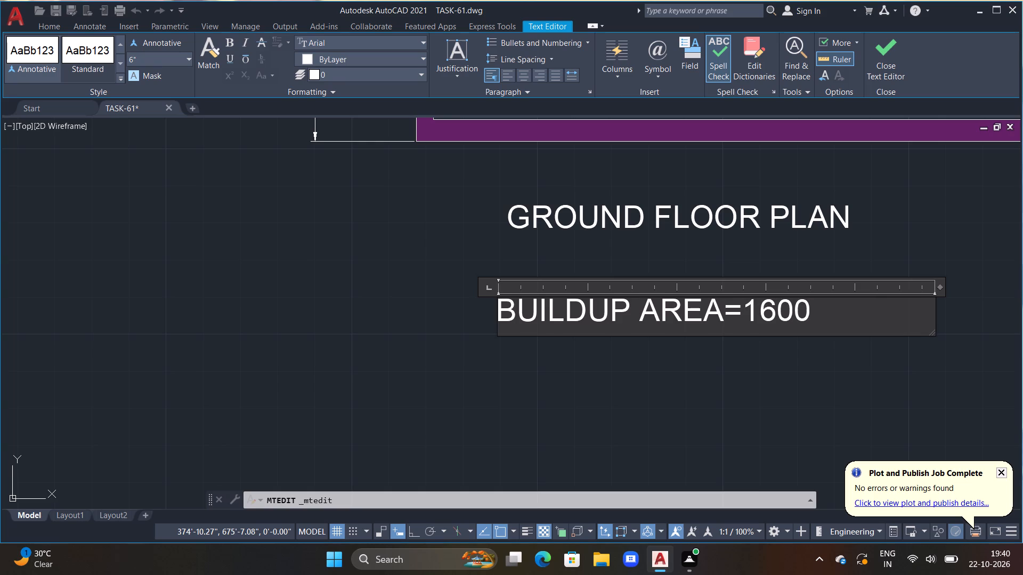
key("space")
type("sq.ft")
left_click(389, 273)
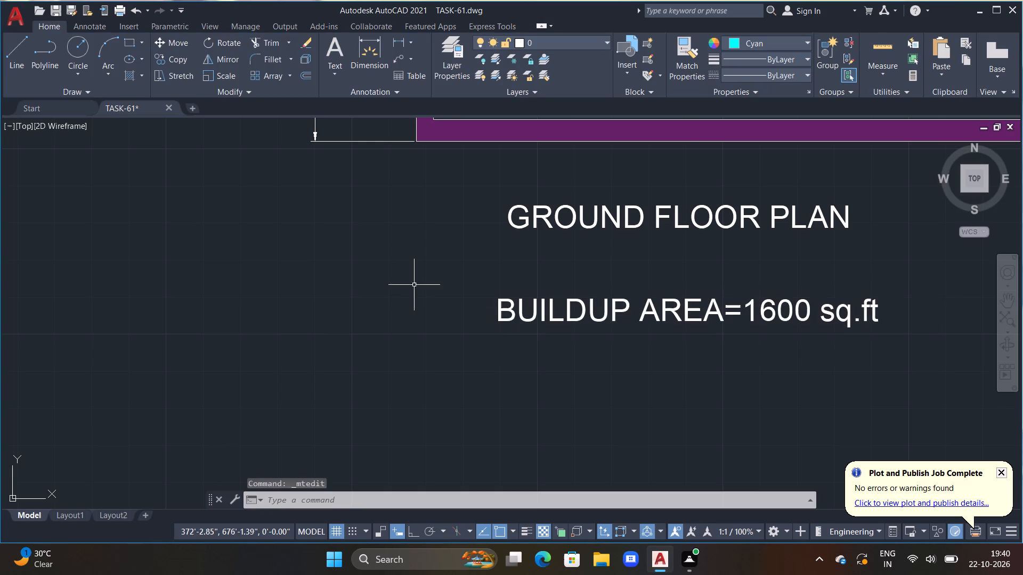
Move the GROUND FLOOR PLAN label up and left so it sits just below the plan's bottom-left wall.
scroll(420, 285, "down", 1)
scroll(506, 291, "down", 1)
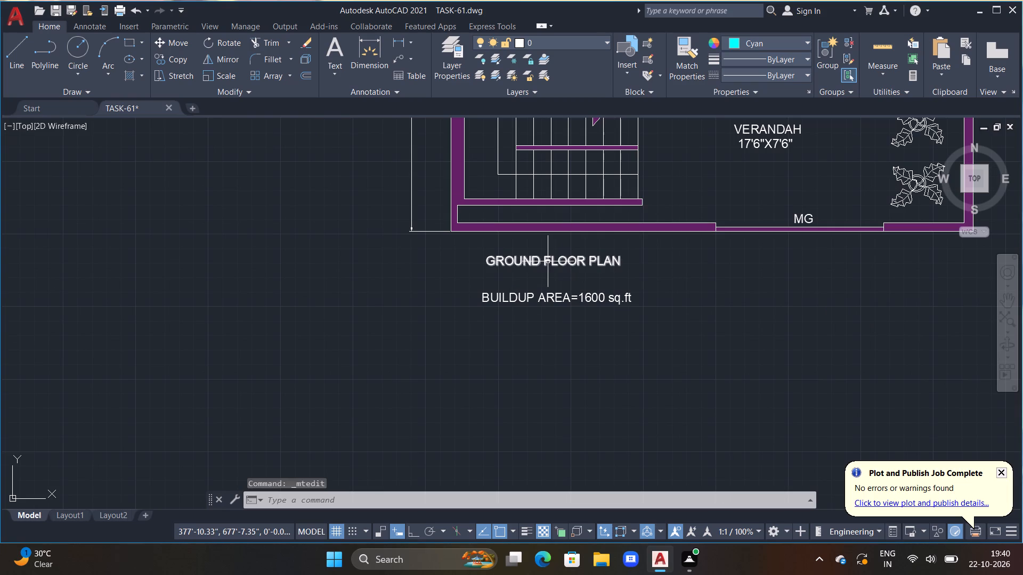
left_click(548, 261)
type("m")
key("space")
left_click(570, 289)
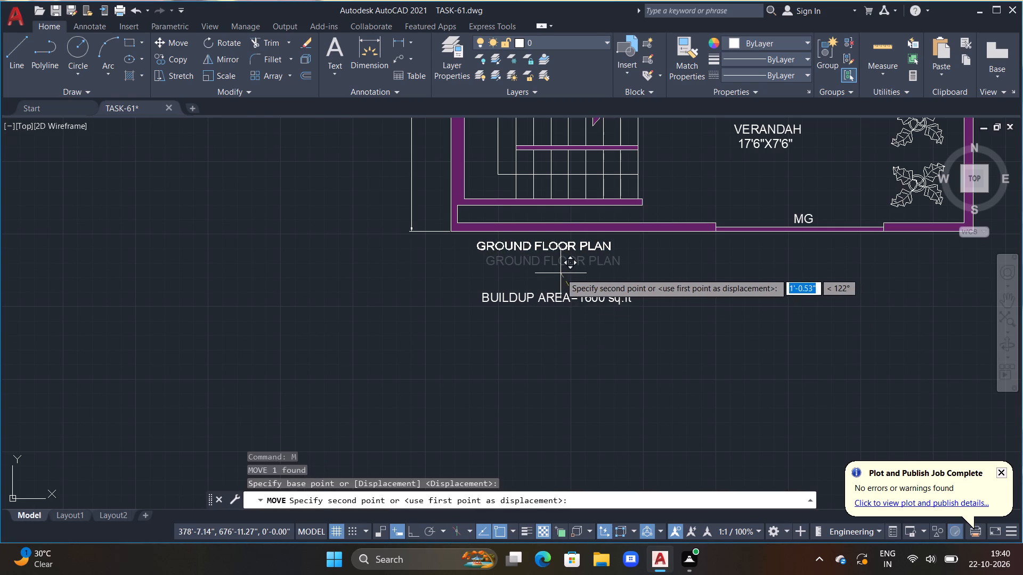
left_click(551, 275)
Move the BUILDUP AREA=1600 sq.ft label up directly beneath GROUND FLOOR PLAN, with their left edges aligned.
left_click(545, 299)
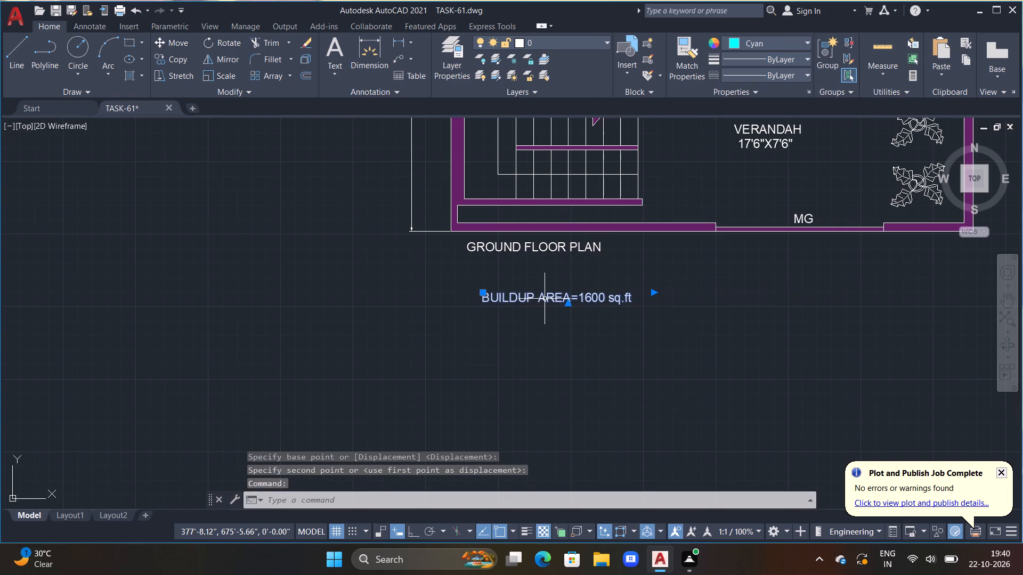
type("m")
key("space")
left_click(545, 299)
double_click(530, 271)
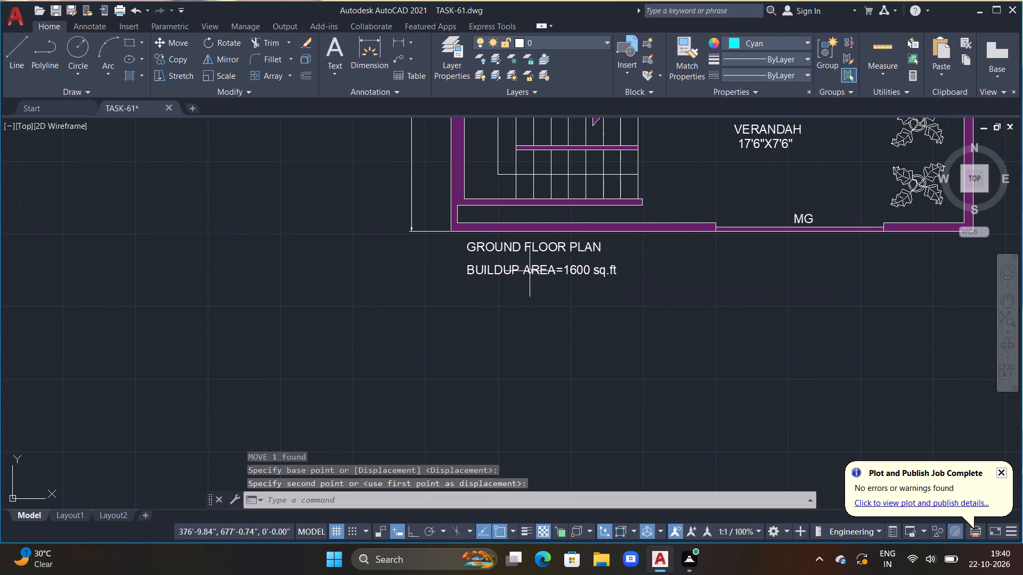
key("Escape")
Move the VERANDAH 17'6"X7'6" label slightly down, nearer the middle of the verandah between the entrance door and MG.
scroll(531, 276, "down", 3)
middle_click_drag(577, 282, 578, 334)
key("Escape")
key("Escape")
key("Escape")
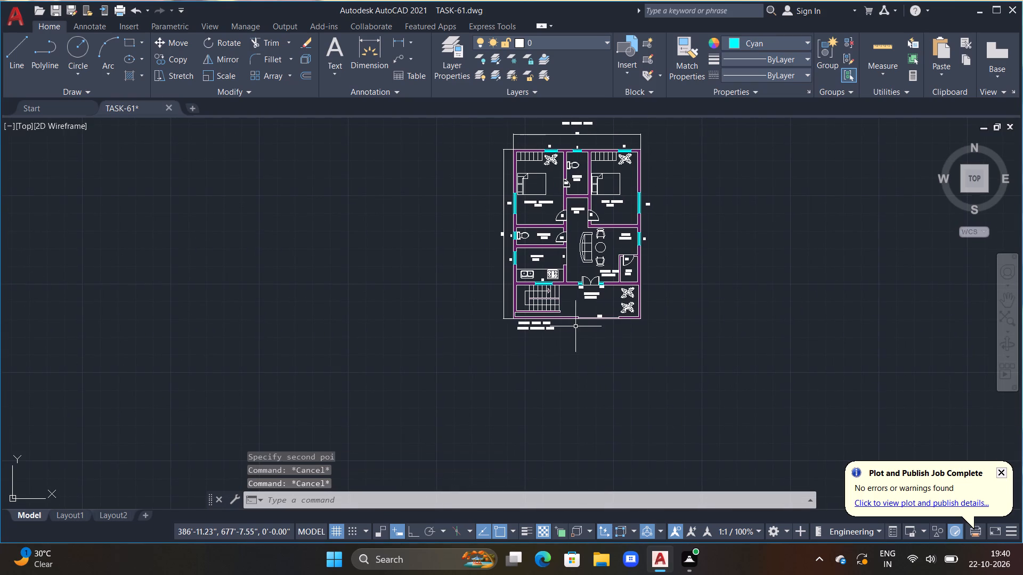
key("Escape")
middle_click_drag(576, 334, 559, 311)
scroll(557, 286, "up", 2)
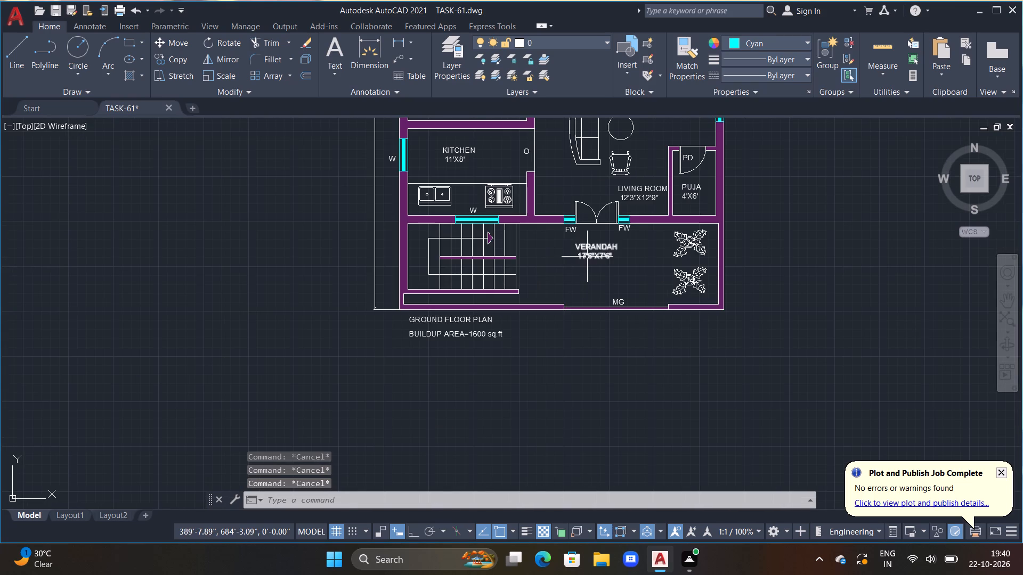
left_click(586, 250)
type("m")
key("space")
left_click_drag(586, 260, 581, 277)
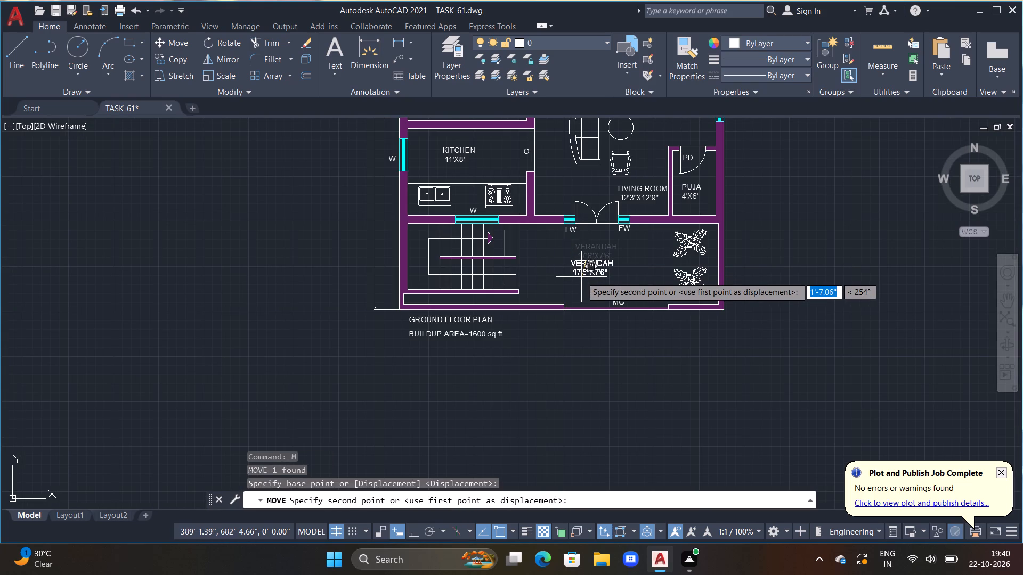
left_click(591, 275)
scroll(611, 270, "up", 1)
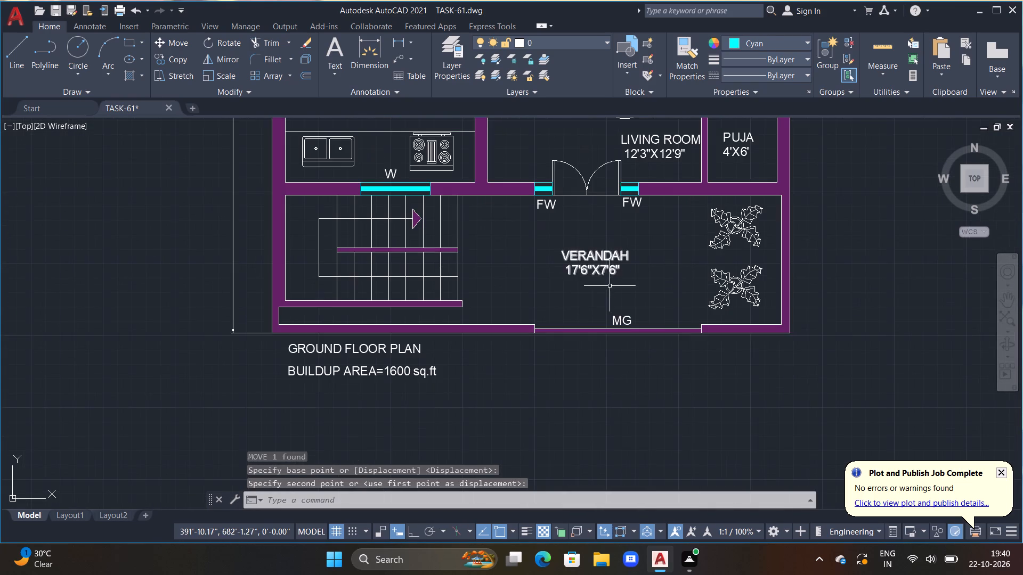
Set the current object colour to ByLayer before adding furniture to the bedrooms.
middle_click_drag(610, 287, 600, 254)
scroll(595, 253, "down", 1)
middle_click_drag(591, 263, 606, 340)
scroll(560, 280, "down", 1)
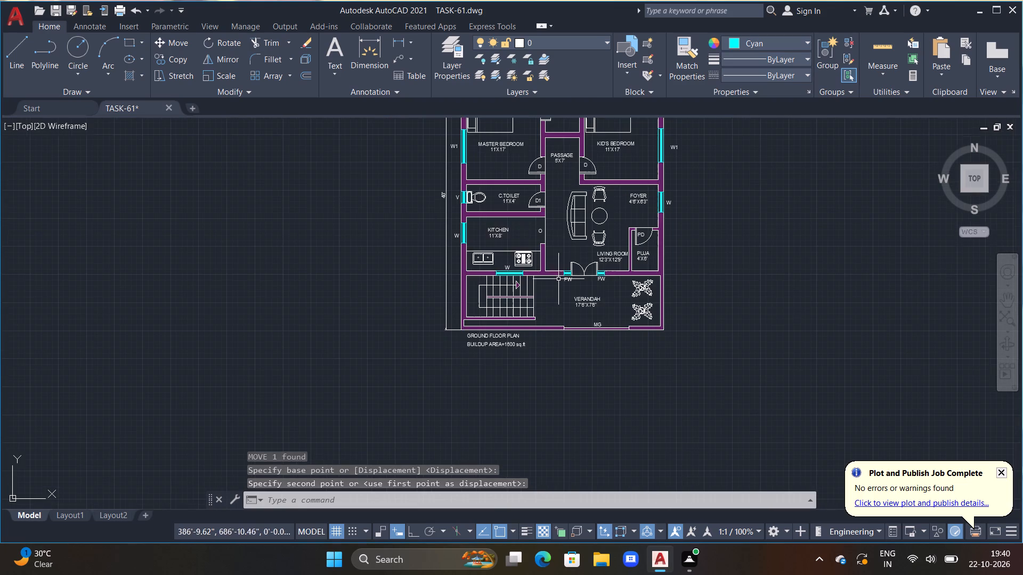
middle_click_drag(507, 221, 507, 290)
scroll(506, 232, "up", 1)
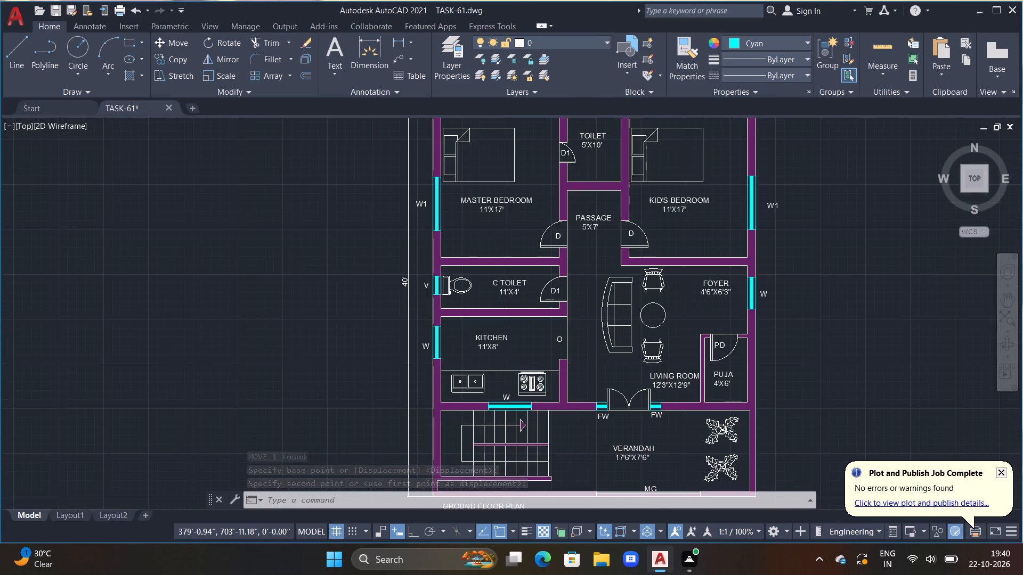
scroll(506, 232, "down", 1)
middle_click_drag(507, 235, 517, 284)
scroll(500, 252, "up", 3)
scroll(500, 248, "down", 2)
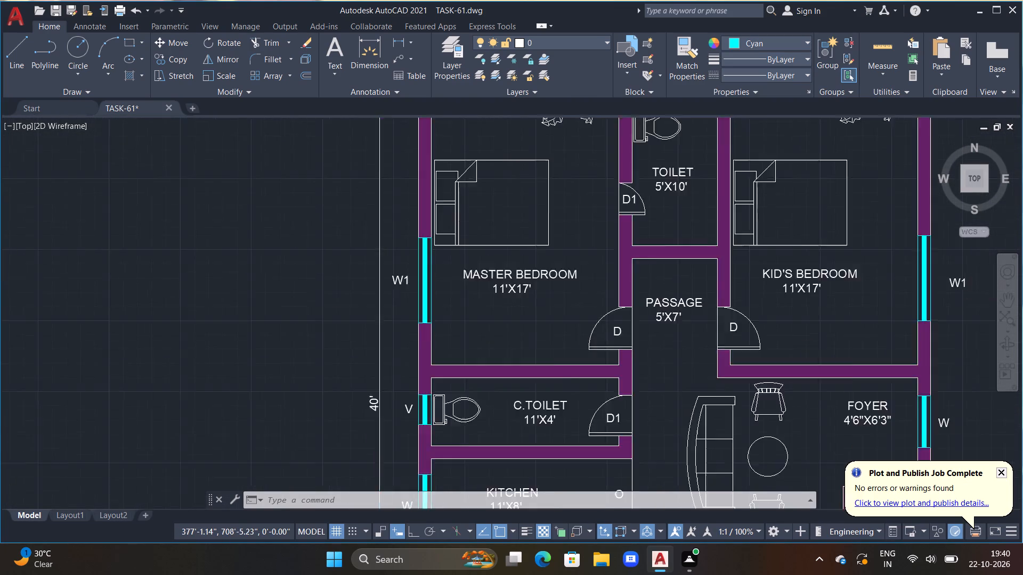
middle_click_drag(500, 248, 515, 295)
scroll(513, 226, "up", 2)
middle_click_drag(500, 221, 518, 251)
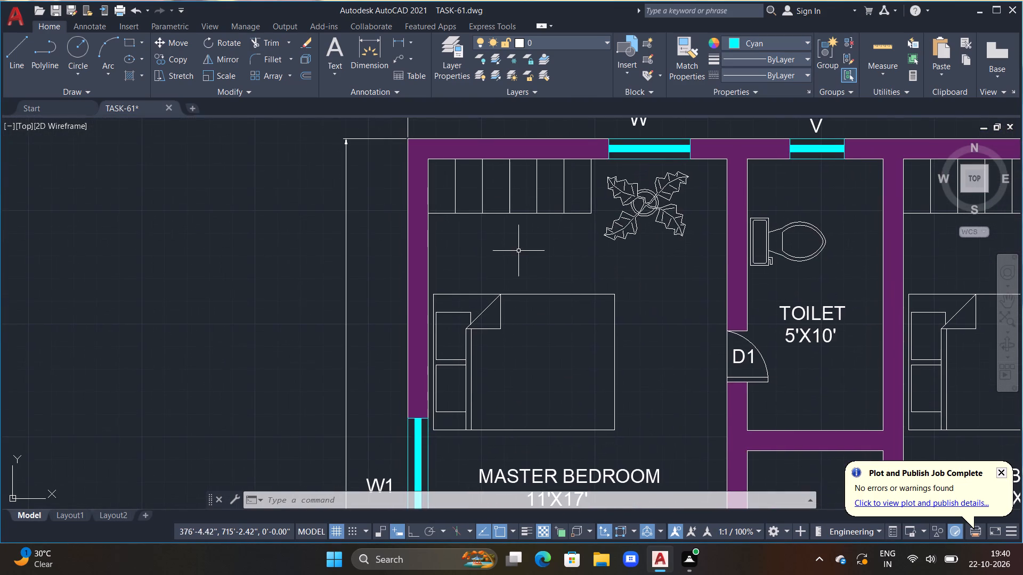
left_click(758, 40)
left_click(742, 61)
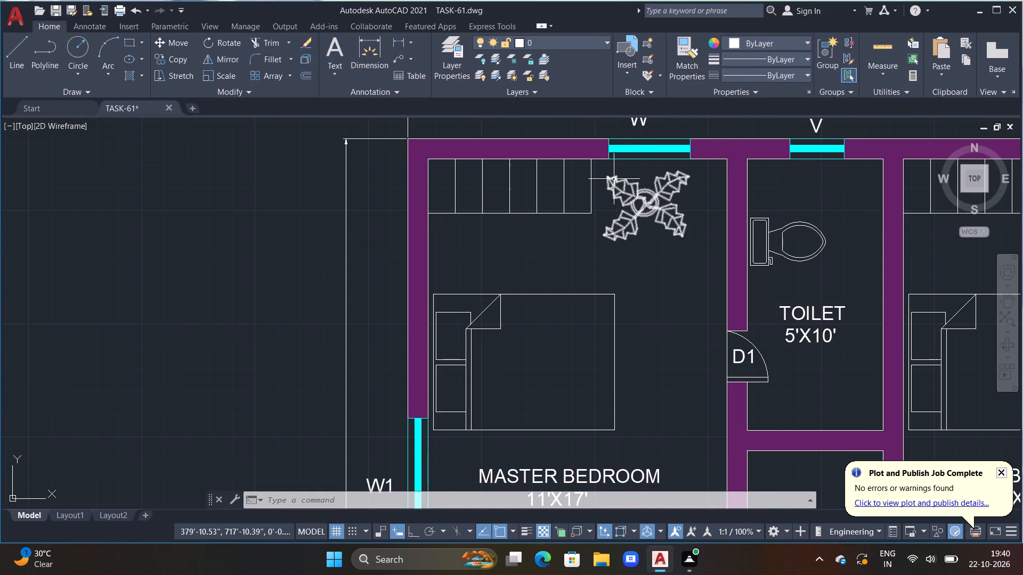
Draw a small upright rectangle as a bedside table between the wardrobe and the bed in the master bedroom.
type("rec")
key("space")
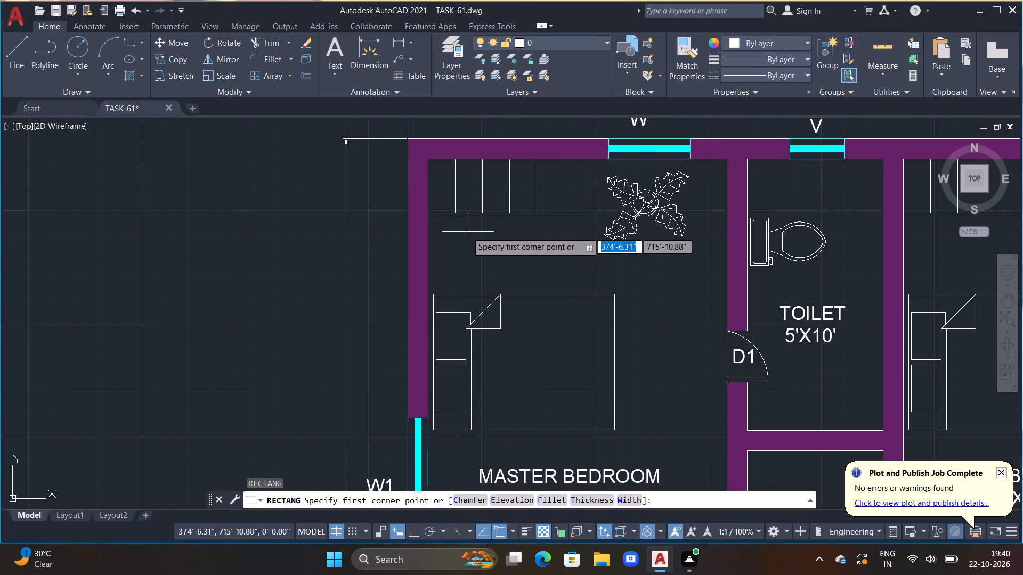
left_click(442, 231)
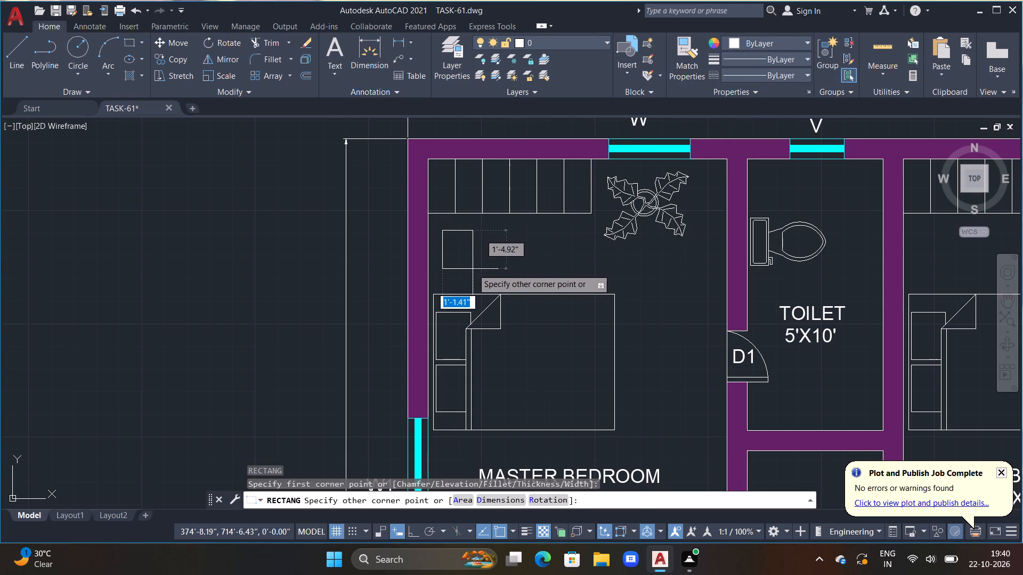
left_click(477, 274)
key("Escape")
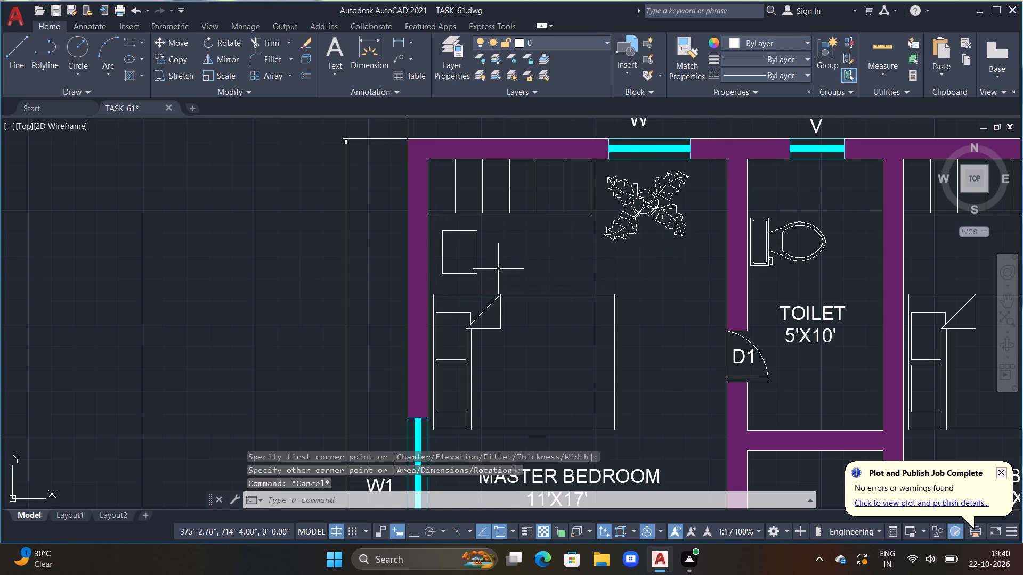
Move the bedside table slightly down and left, closer to the outer wall and the bed's head end.
middle_click_drag(525, 240, 555, 208)
key("Escape")
key("Escape")
left_click(490, 240)
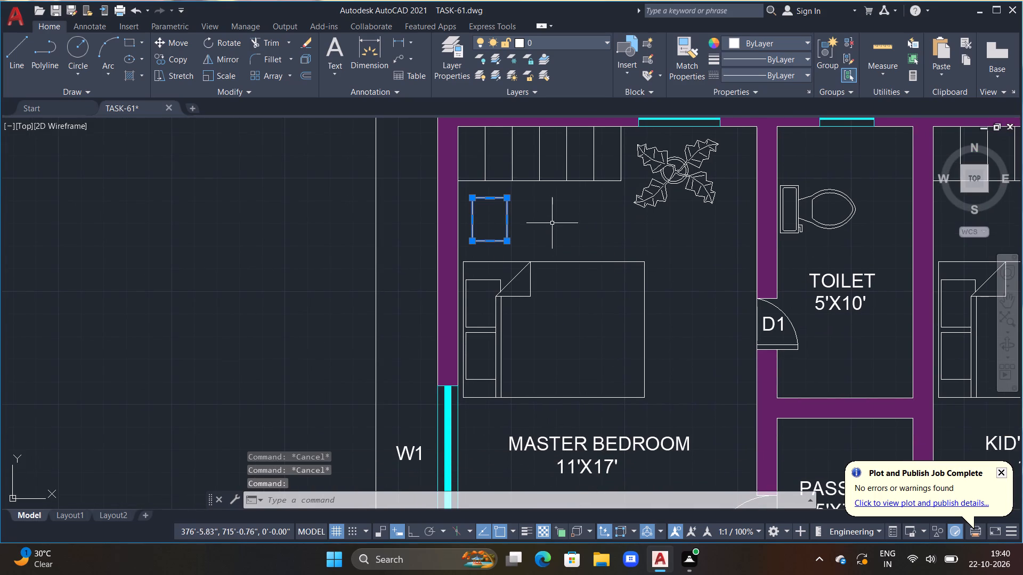
type("m")
key("space")
left_click_drag(552, 223, 537, 226)
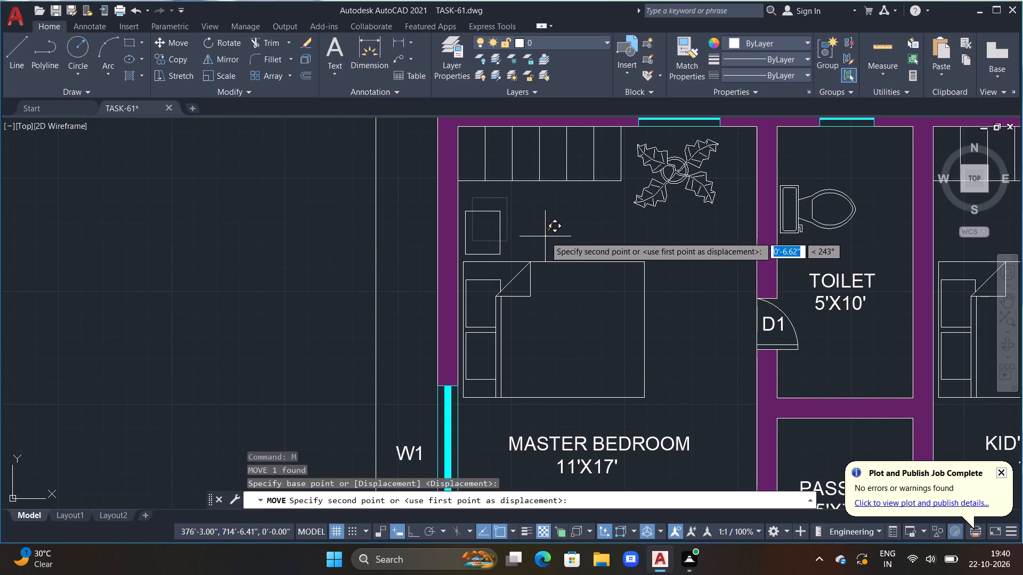
left_click(543, 235)
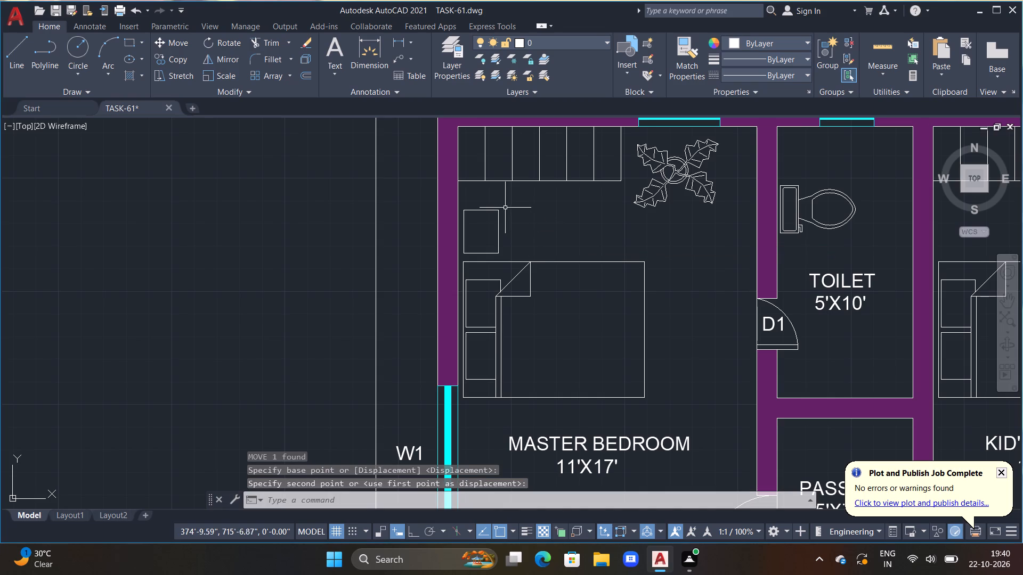
Copy the master bedroom's bedside table straight down to just below the bed, near window W1.
left_click(502, 211)
left_click(486, 241)
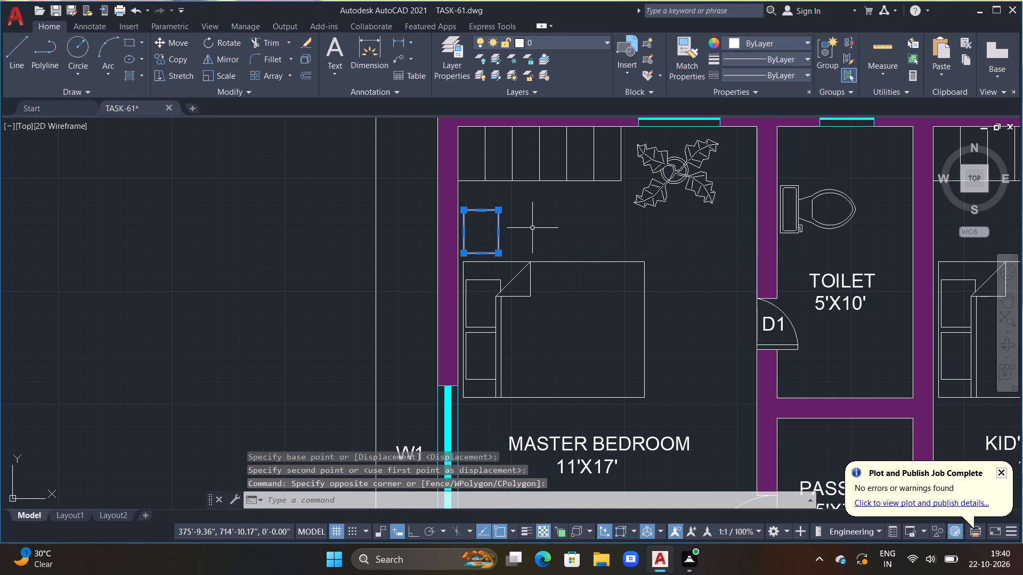
key("c")
key("o")
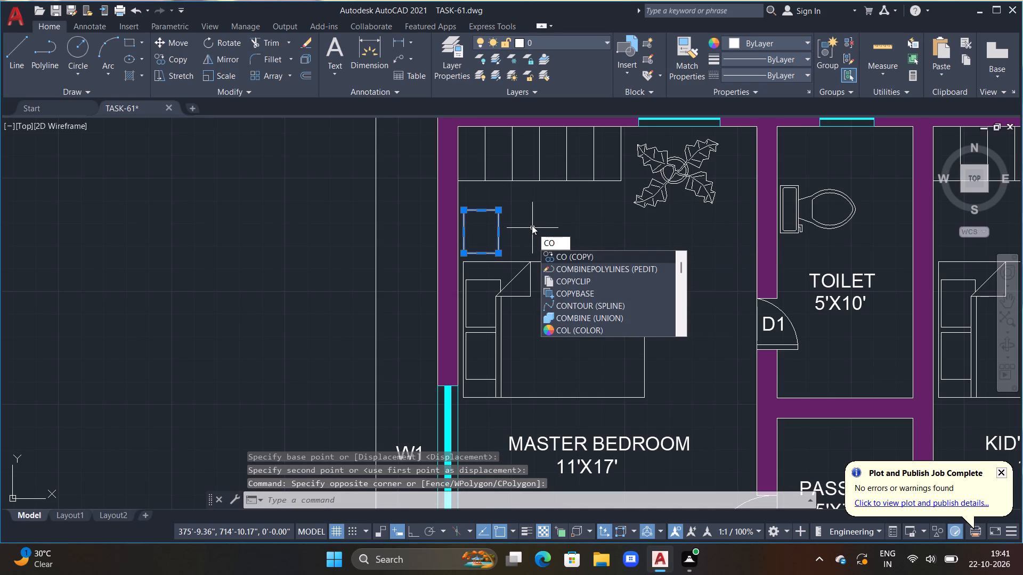
key("space")
left_click_drag(532, 225, 527, 261)
middle_click_drag(537, 346, 538, 346)
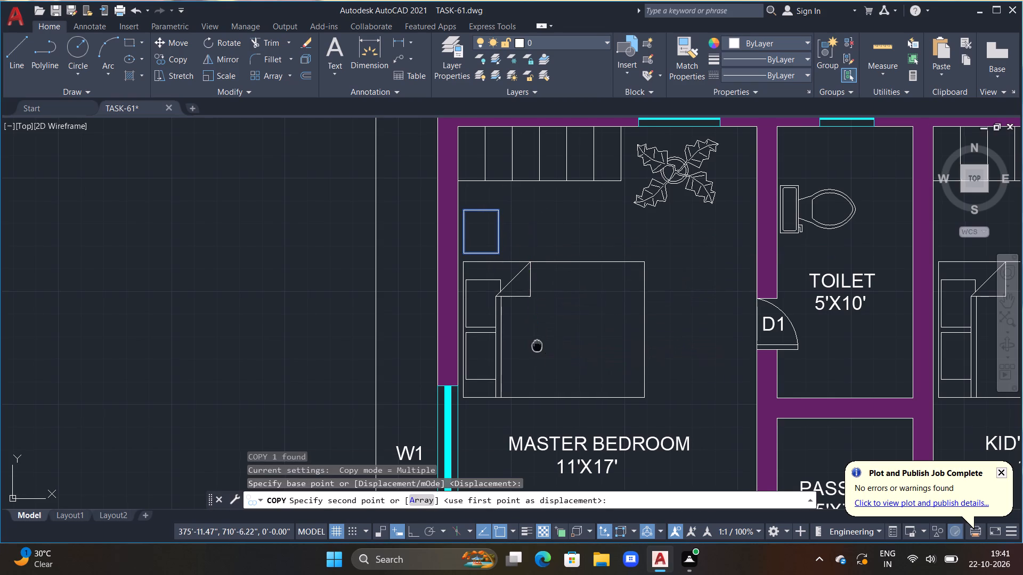
middle_click_drag(538, 346, 545, 307)
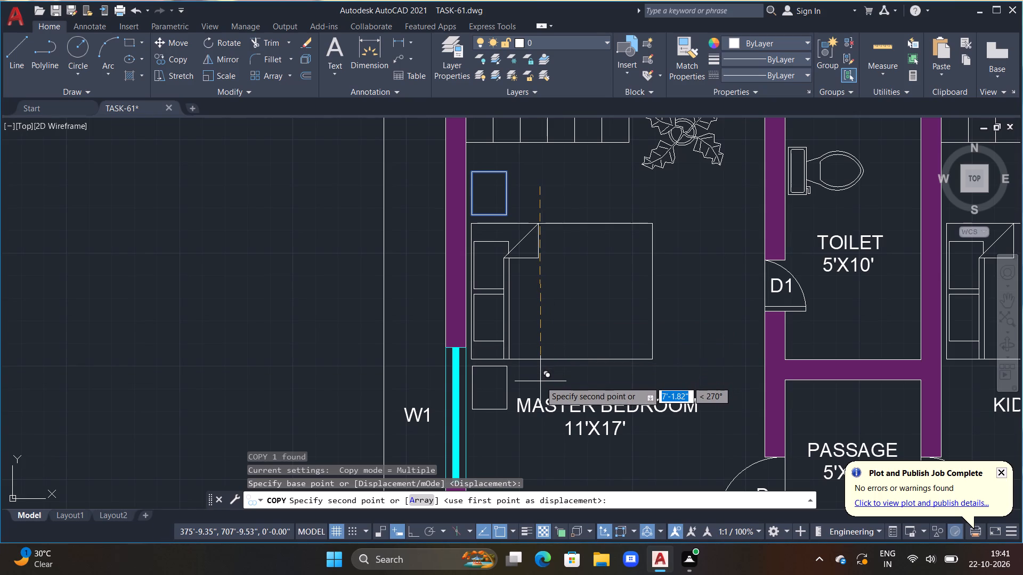
left_click(541, 382)
Place two more copies of the bedside table in the kid's bedroom, one below and one above the head of the bed.
scroll(547, 359, "down", 2)
middle_click_drag(551, 357, 506, 237)
middle_click_drag(642, 266, 631, 296)
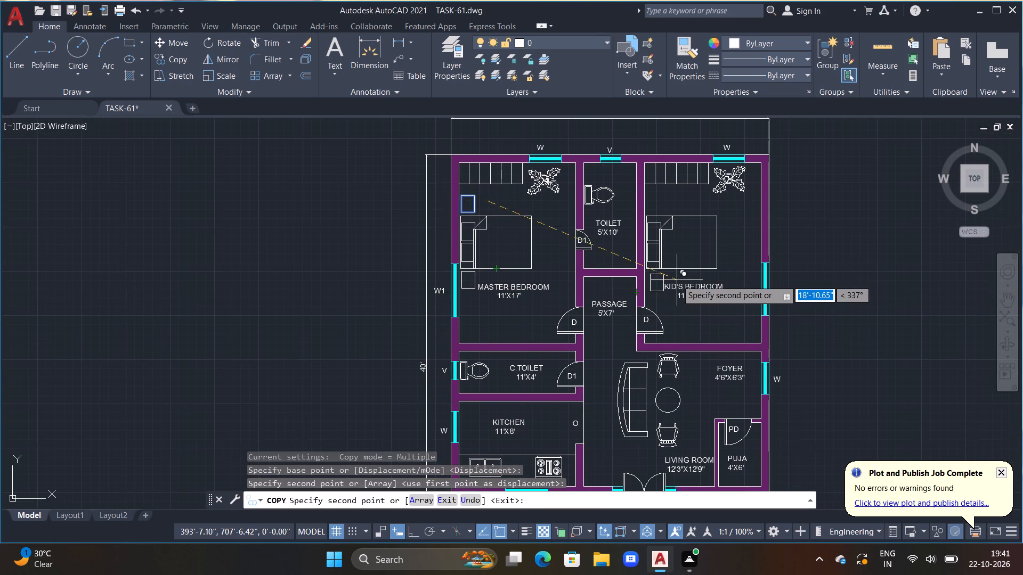
scroll(660, 286, "up", 3)
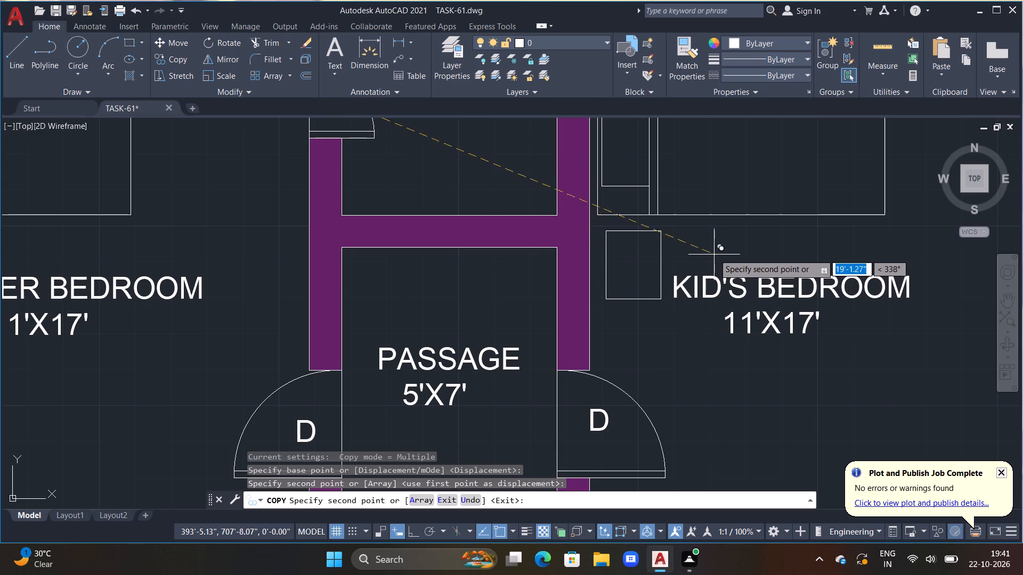
left_click(707, 251)
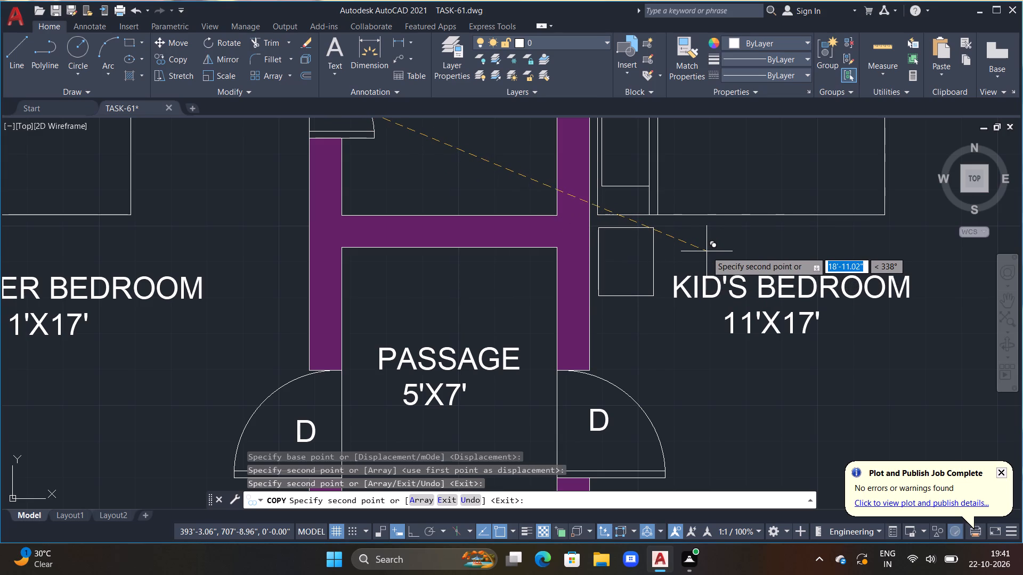
middle_click_drag(729, 167, 730, 319)
middle_click_drag(716, 167, 719, 266)
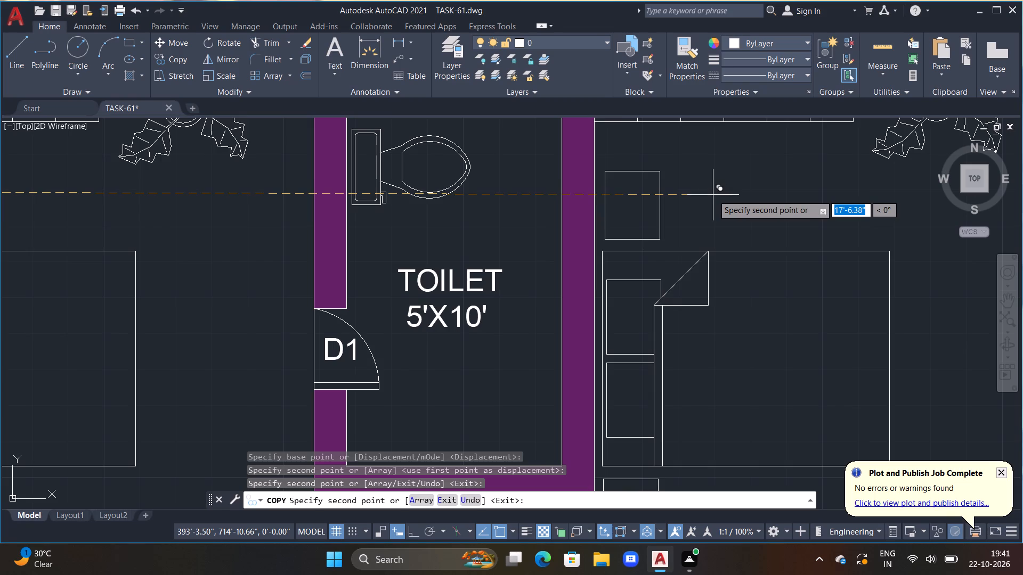
left_click(713, 195)
key("Escape")
Examine the placement of the bedside tables around the beds in both bedrooms.
scroll(705, 197, "down", 2)
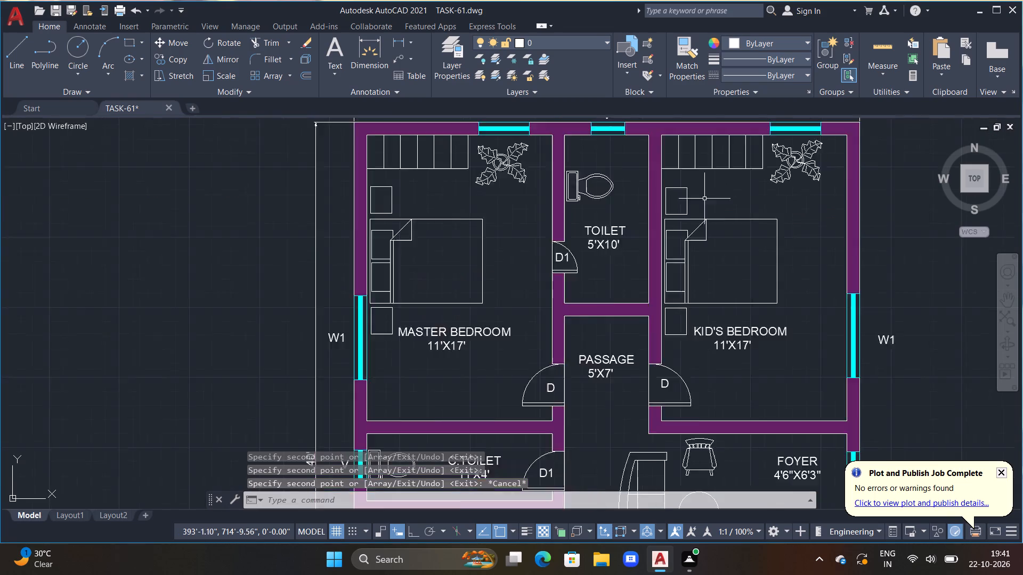
scroll(704, 200, "down", 1)
middle_click_drag(605, 225, 591, 199)
key("Escape")
key("Escape")
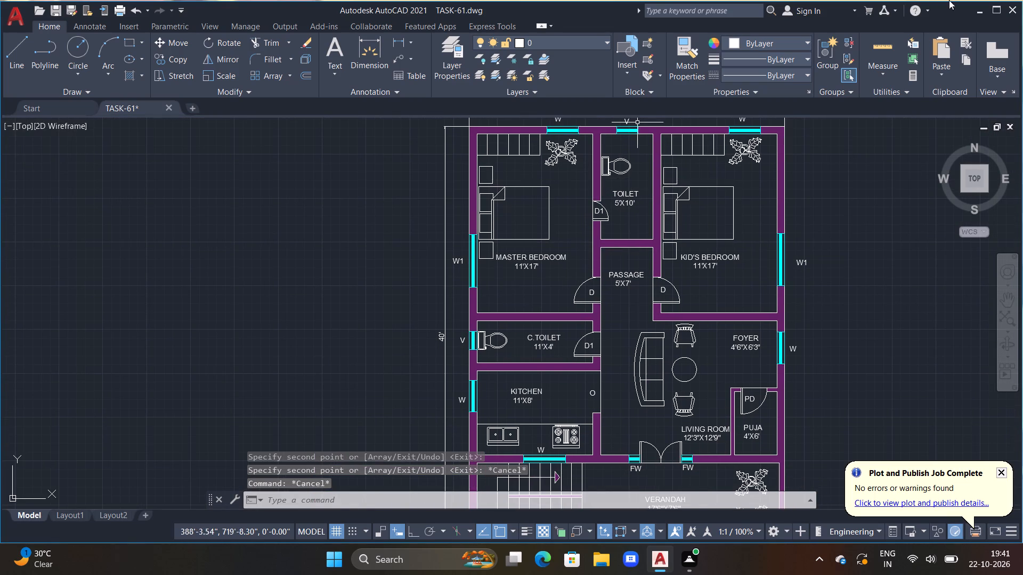
scroll(670, 191, "up", 2)
scroll(672, 200, "down", 2)
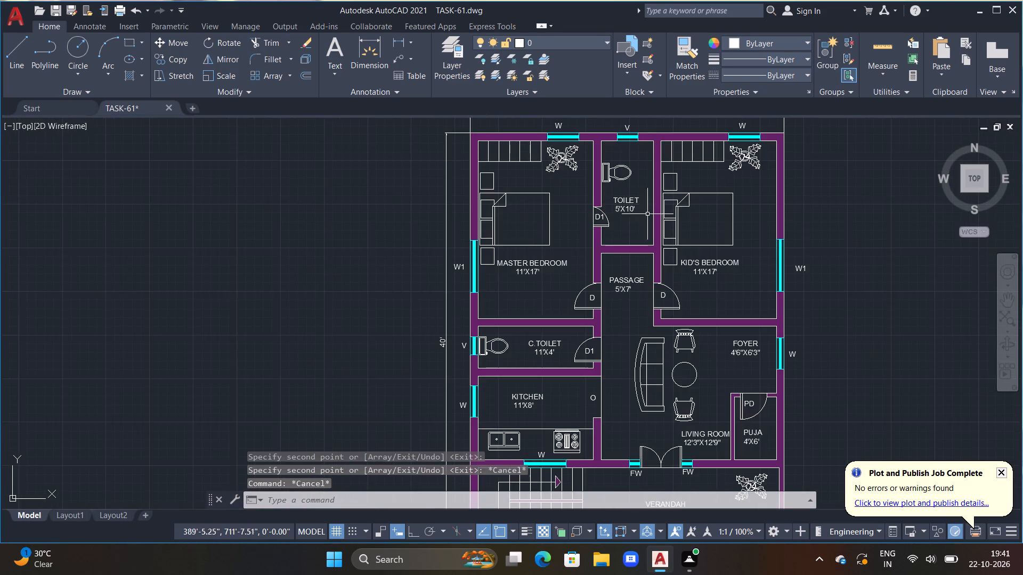
scroll(517, 227, "up", 2)
scroll(475, 245, "up", 1)
middle_click_drag(475, 245, 502, 241)
key("Escape")
key("Escape")
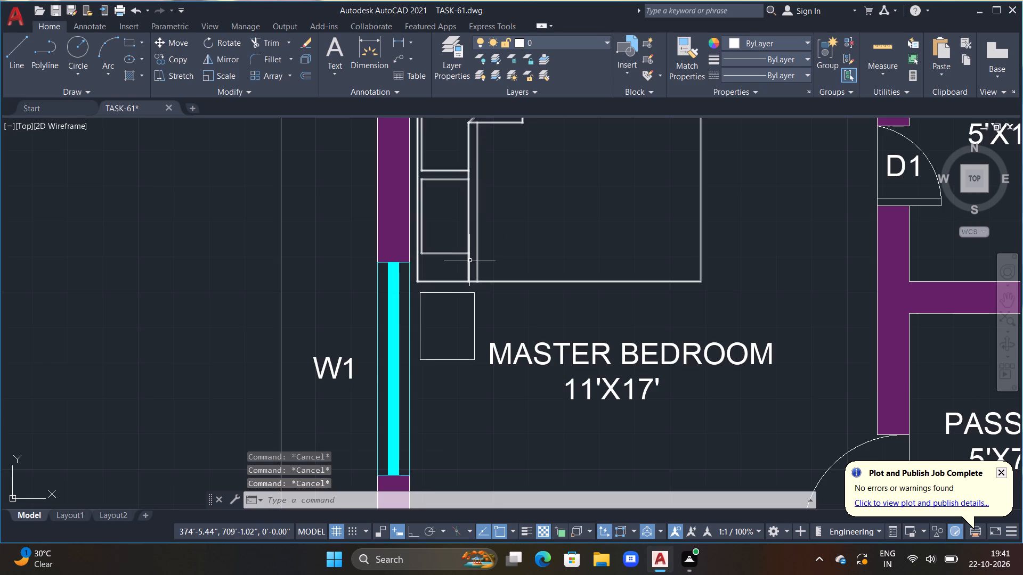
scroll(469, 260, "down", 1)
scroll(466, 285, "up", 2)
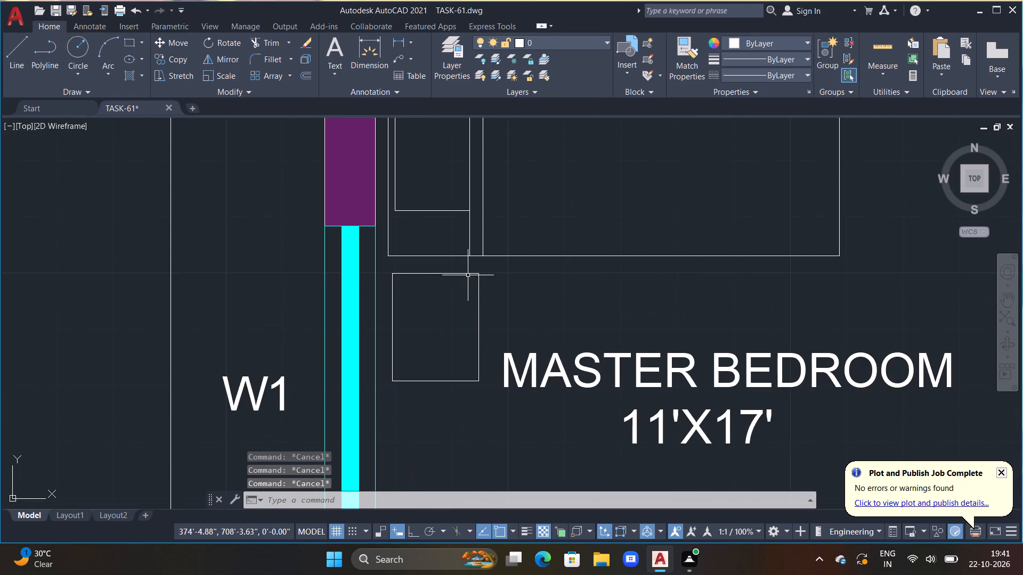
scroll(468, 275, "down", 1)
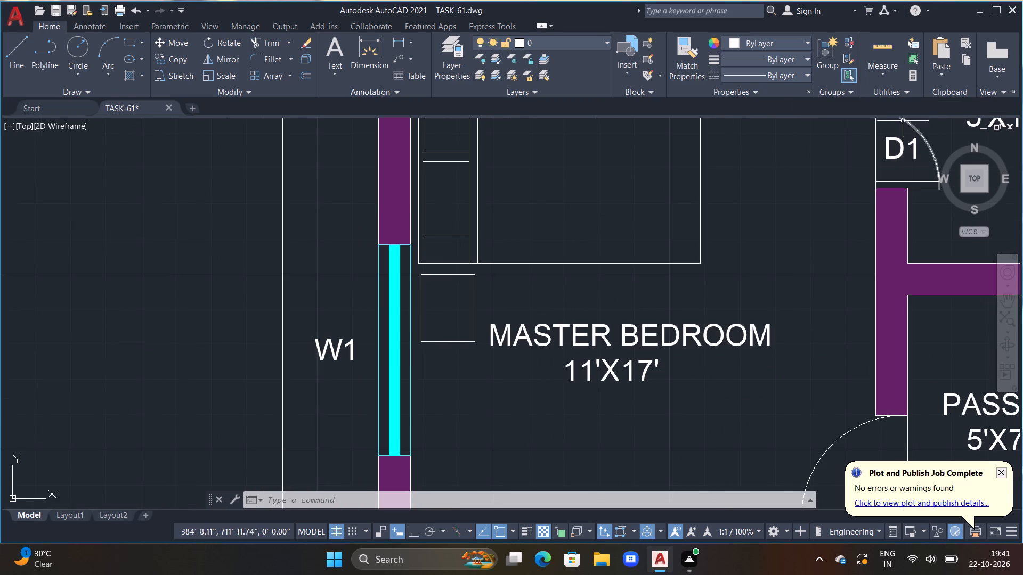
scroll(872, 146, "down", 2)
middle_click_drag(779, 213, 683, 316)
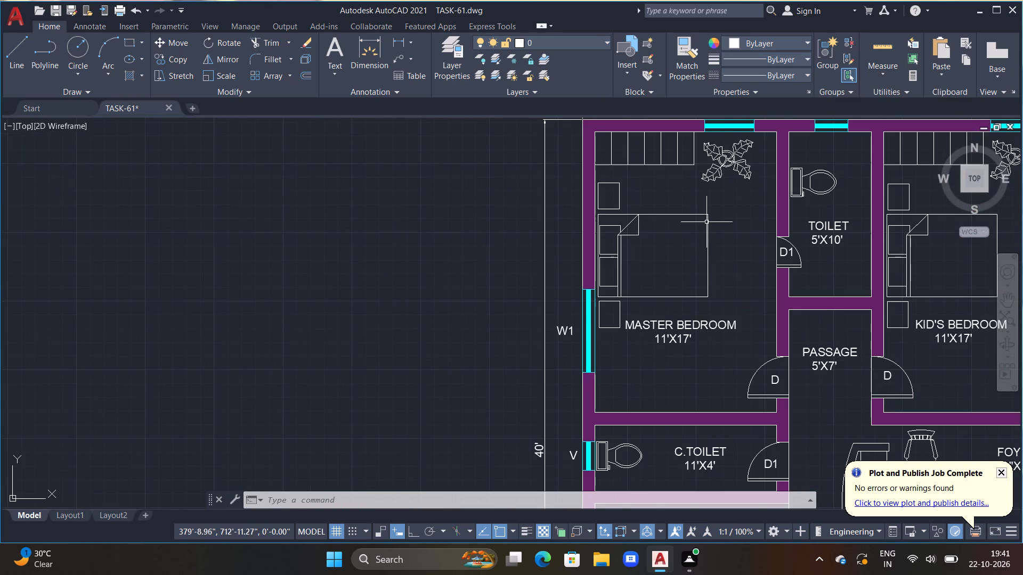
Trim away the wardrobe's end panel nearest the plant in the master bedroom, removing its end line and front-edge segment.
middle_click_drag(680, 172, 662, 214)
scroll(663, 202, "up", 2)
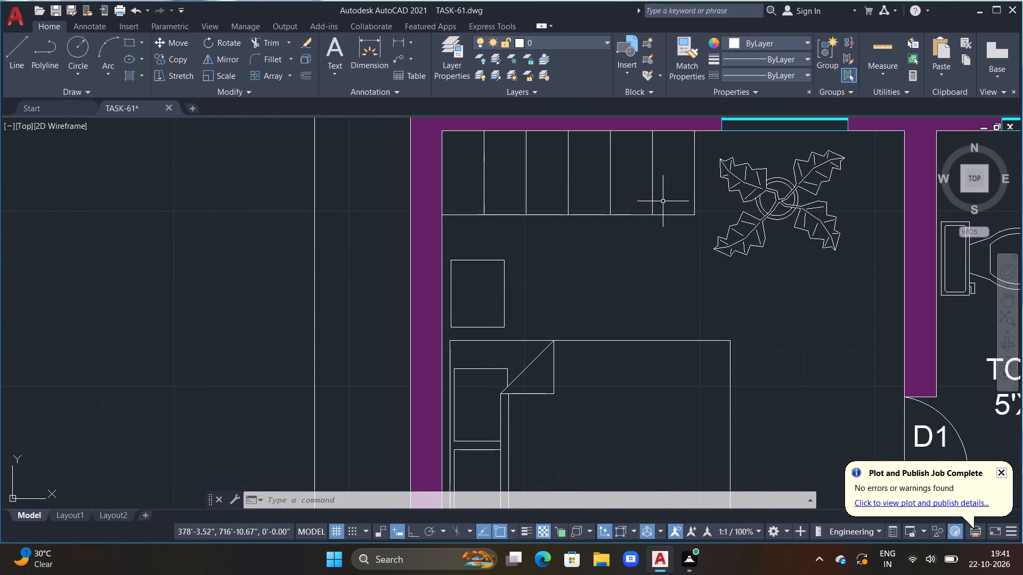
key("Escape")
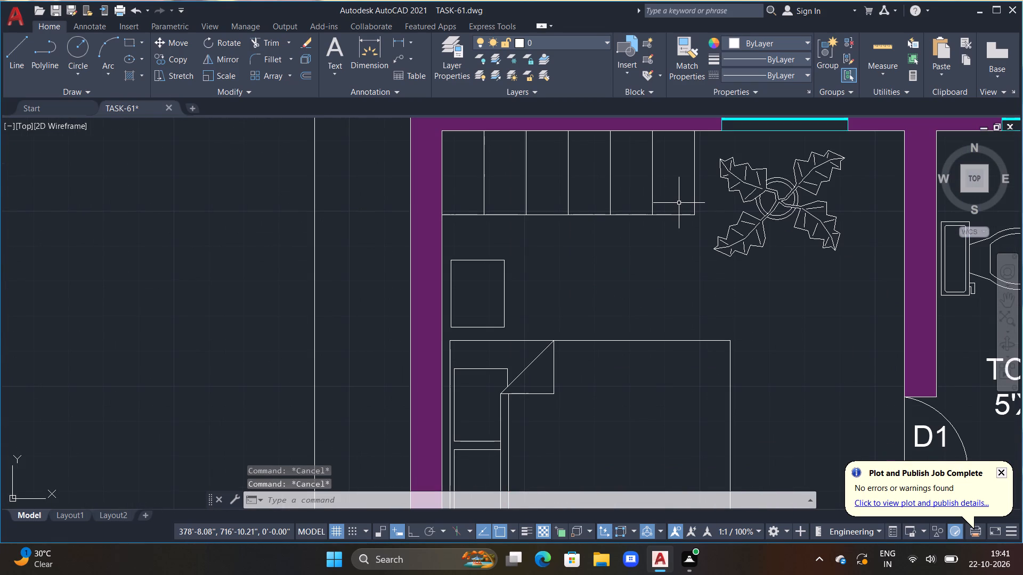
key("Escape")
key("Escape")
key("Escape")
type("tr")
key("space")
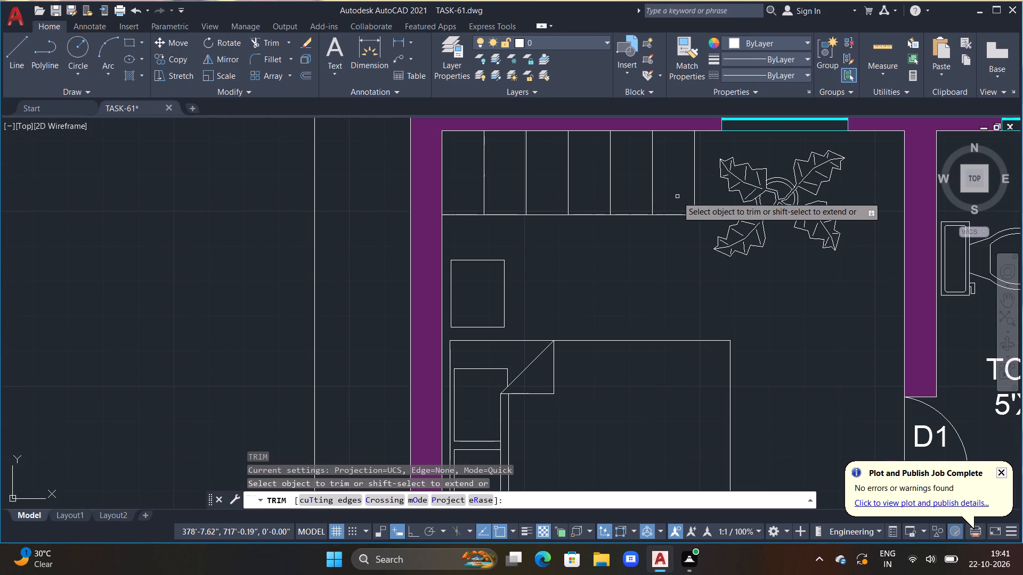
left_click(693, 168)
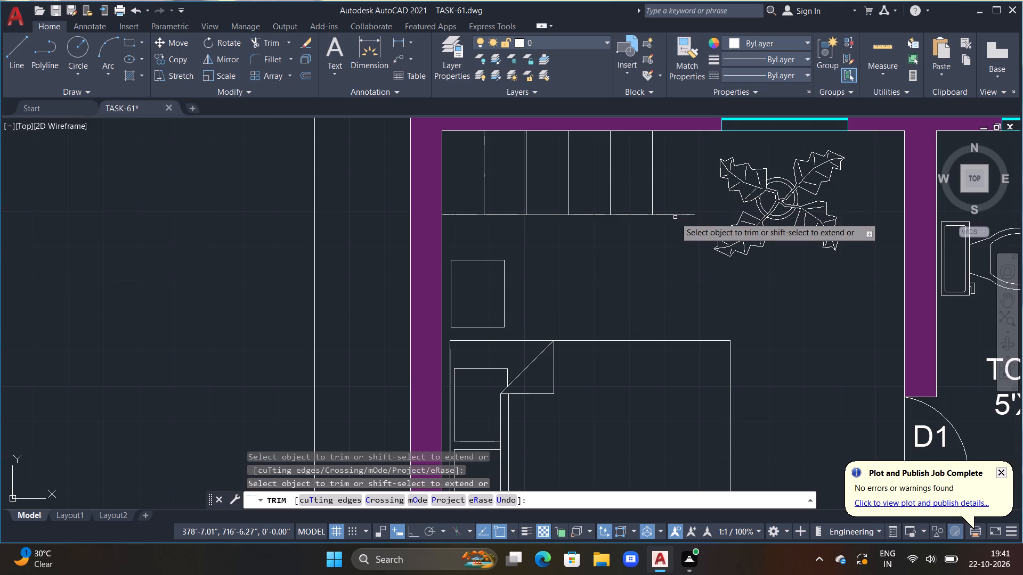
left_click_drag(675, 216, 673, 194)
scroll(673, 193, "down", 1)
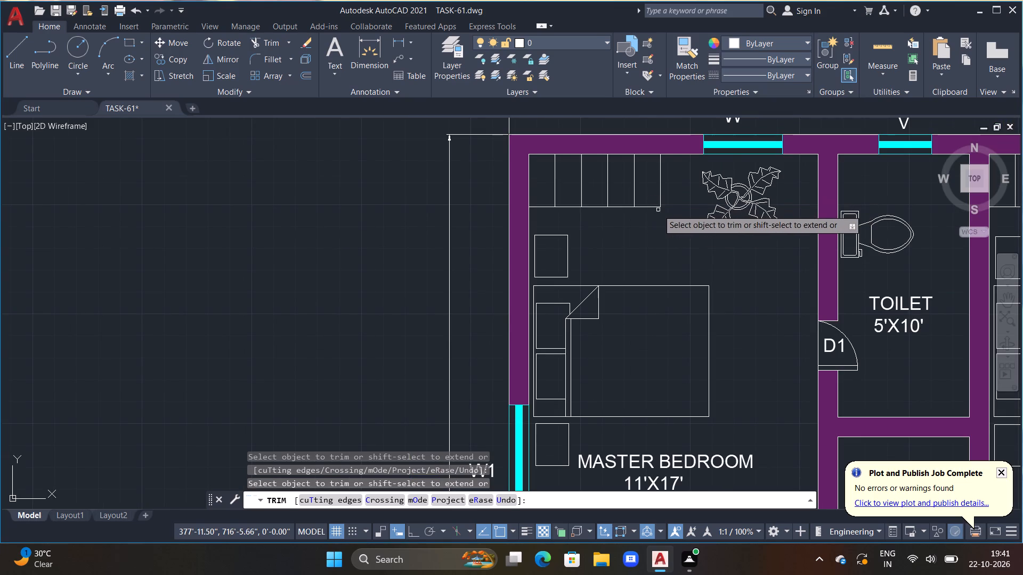
Trim away the matching end panel of the kid's bedroom wardrobe, next to the plant.
middle_click_drag(661, 211, 544, 238)
middle_click_drag(826, 224, 505, 218)
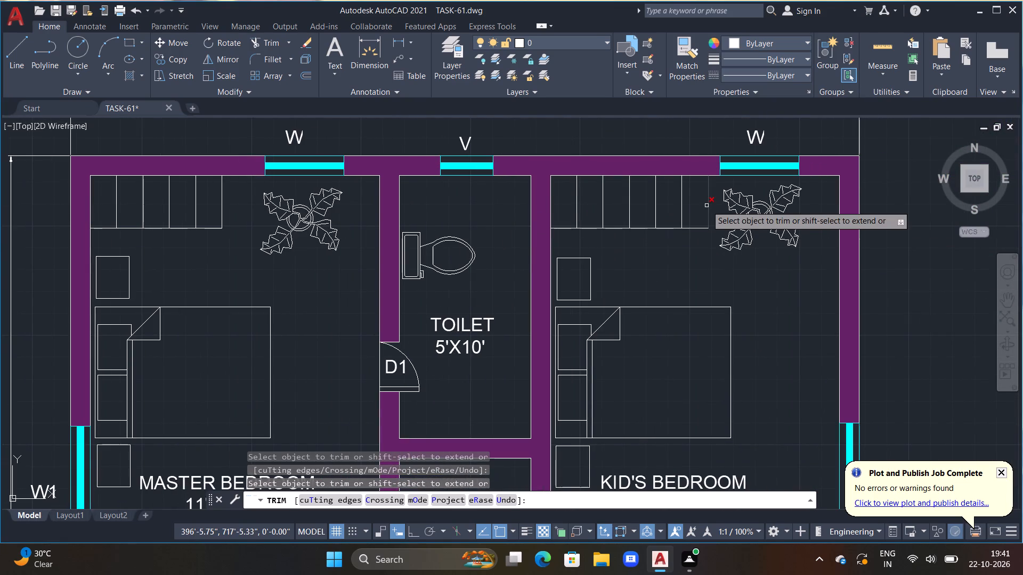
left_click_drag(707, 206, 705, 211)
left_click(696, 229)
key("Escape")
scroll(694, 227, "down", 2)
key("Escape")
key("Escape")
key("Escape")
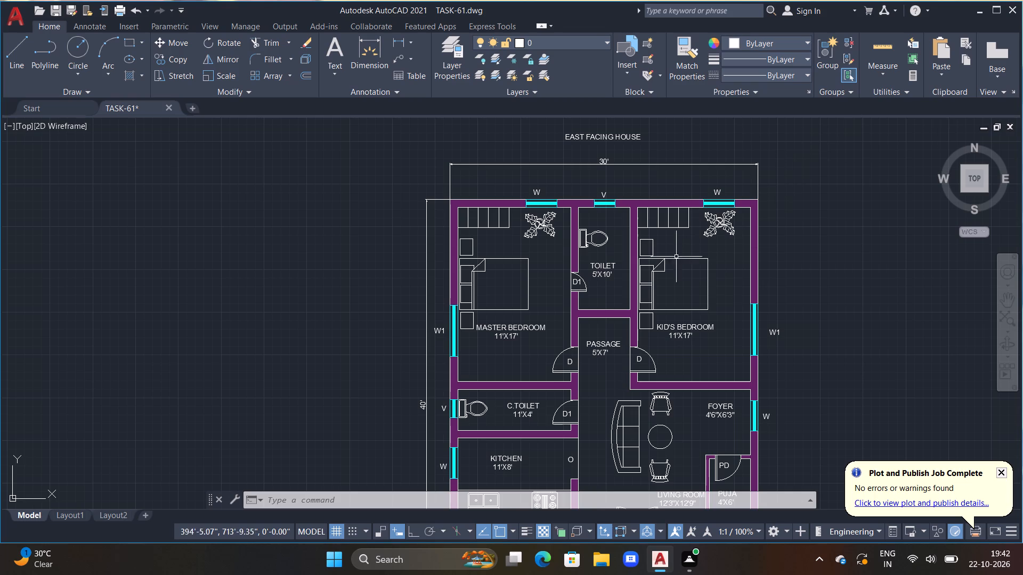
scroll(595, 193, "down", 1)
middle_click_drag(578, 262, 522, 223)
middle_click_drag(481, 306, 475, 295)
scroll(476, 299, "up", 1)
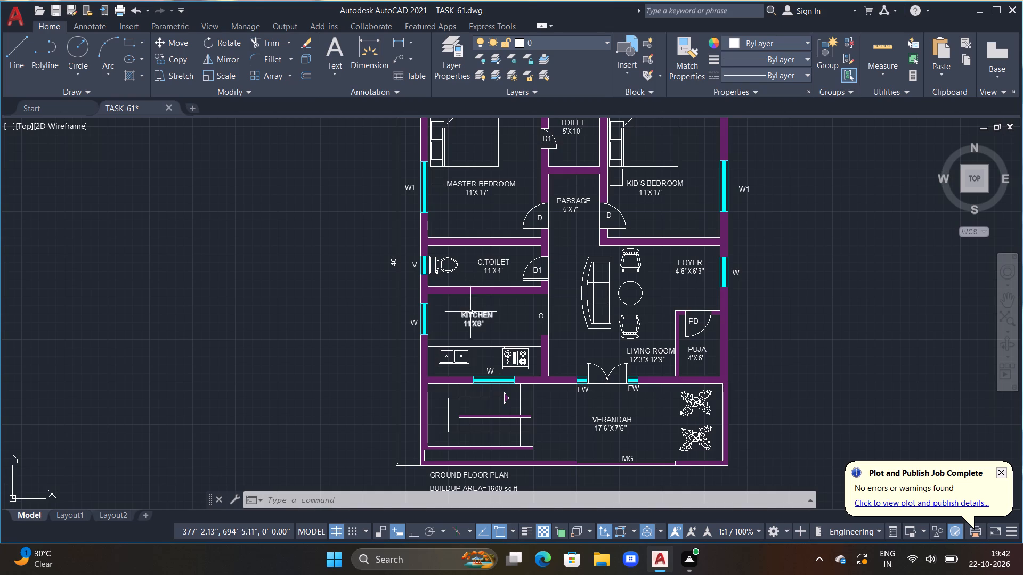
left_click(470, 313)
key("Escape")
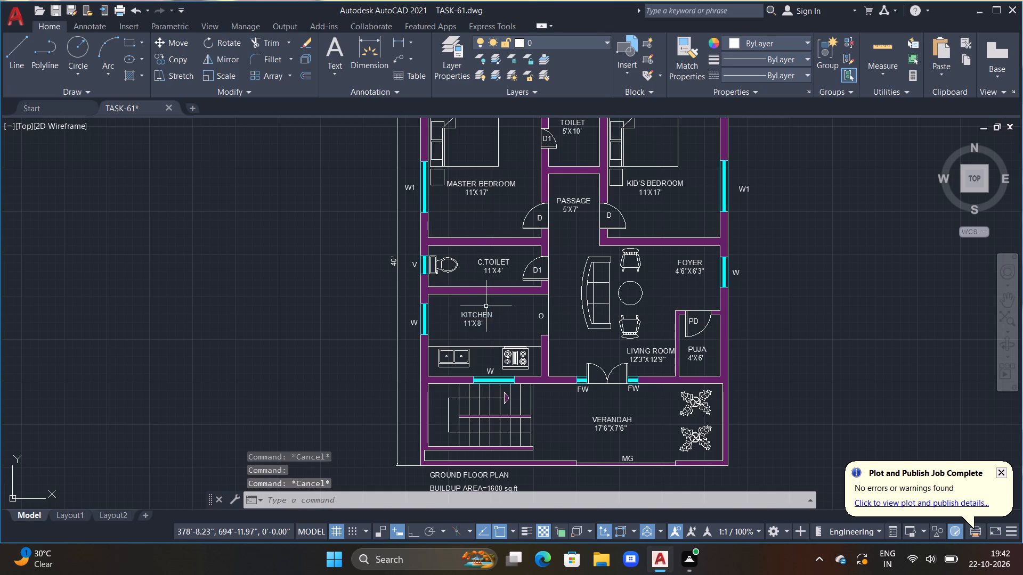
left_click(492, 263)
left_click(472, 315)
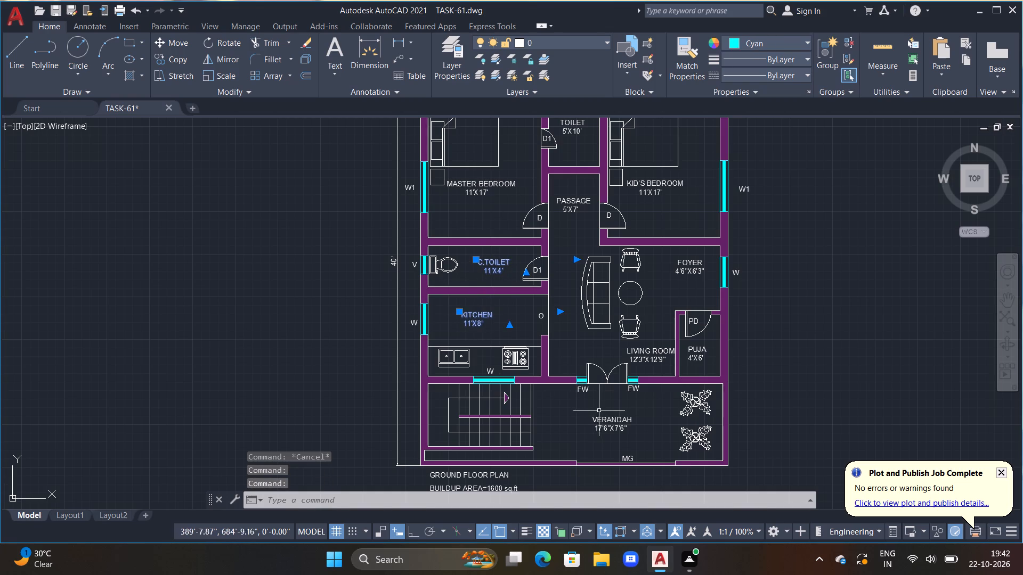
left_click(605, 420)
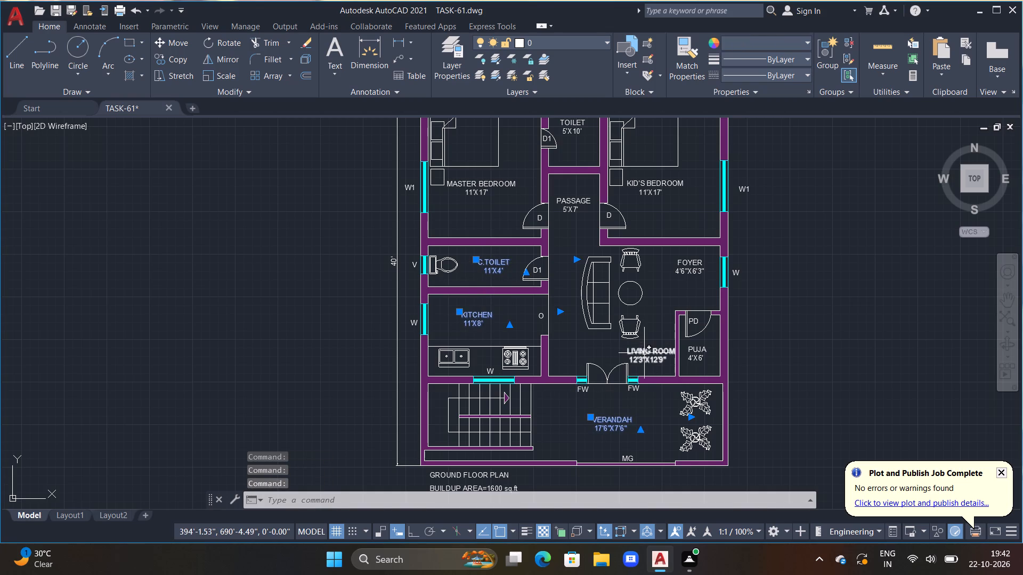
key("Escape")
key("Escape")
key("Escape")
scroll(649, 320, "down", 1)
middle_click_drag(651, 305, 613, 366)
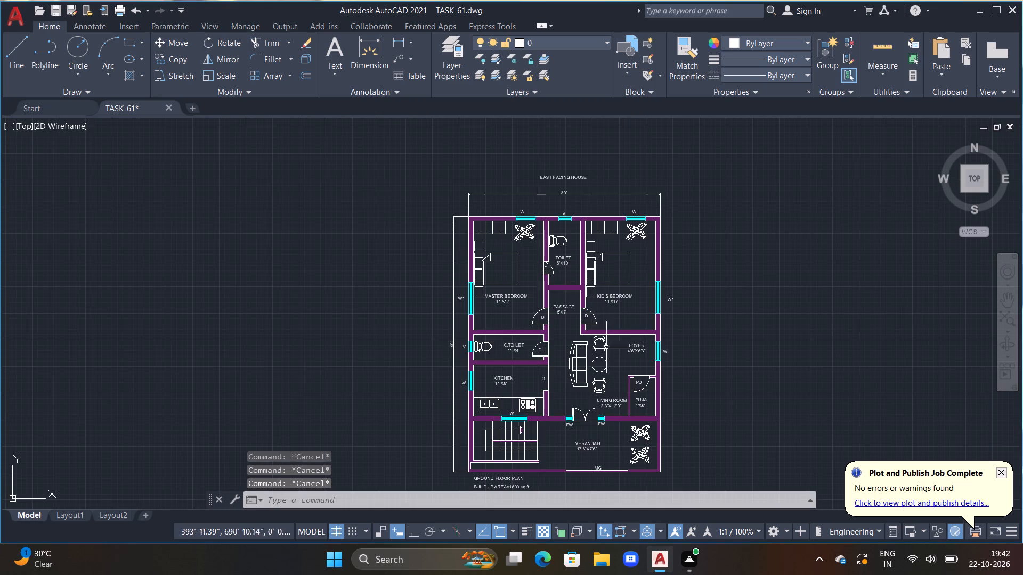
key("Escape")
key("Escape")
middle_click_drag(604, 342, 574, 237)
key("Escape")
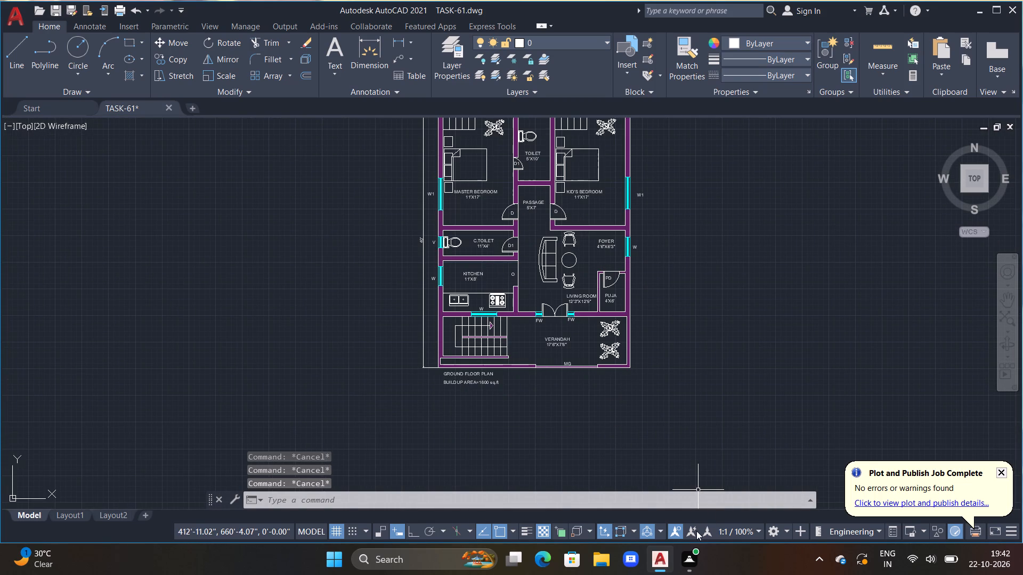
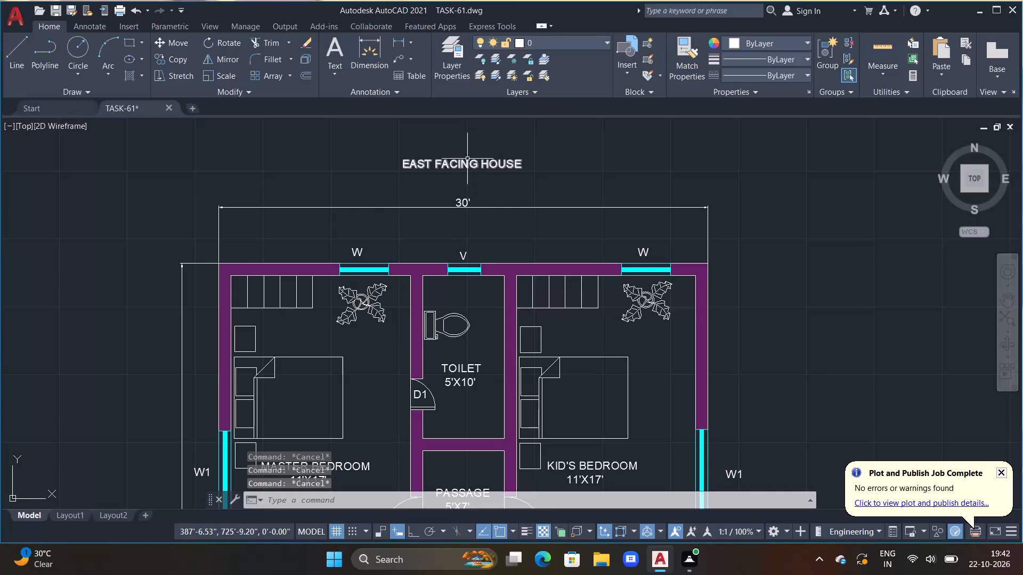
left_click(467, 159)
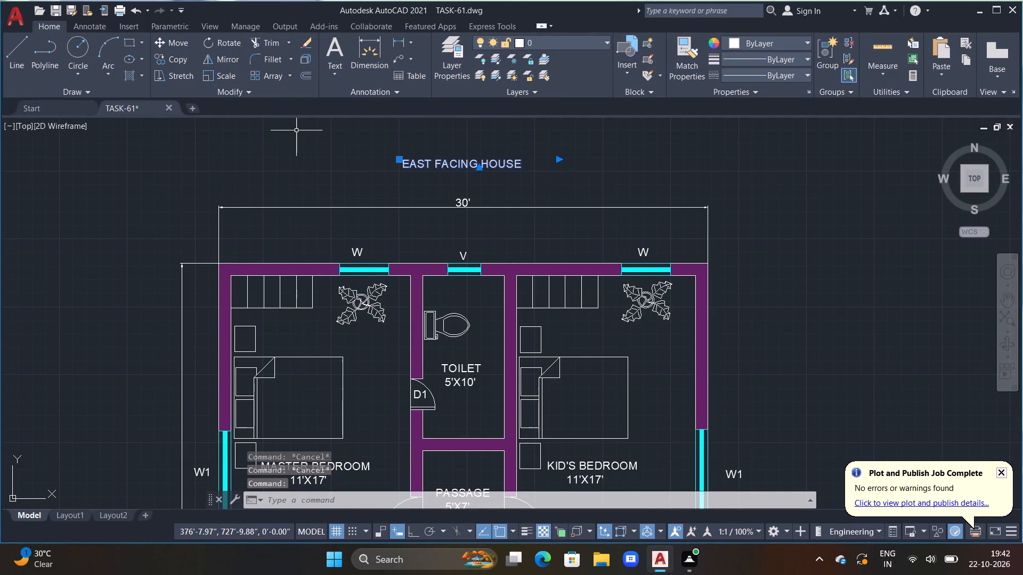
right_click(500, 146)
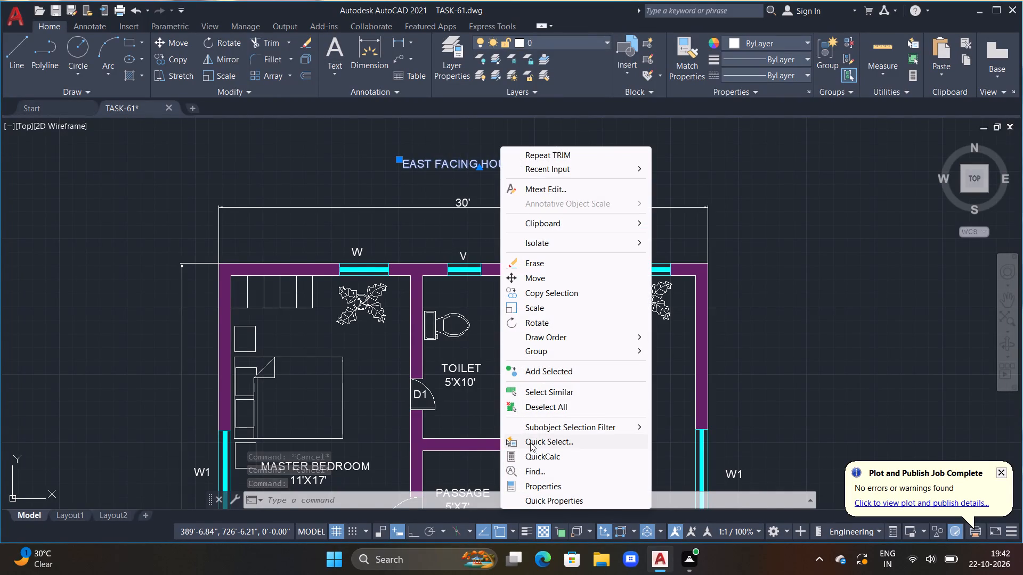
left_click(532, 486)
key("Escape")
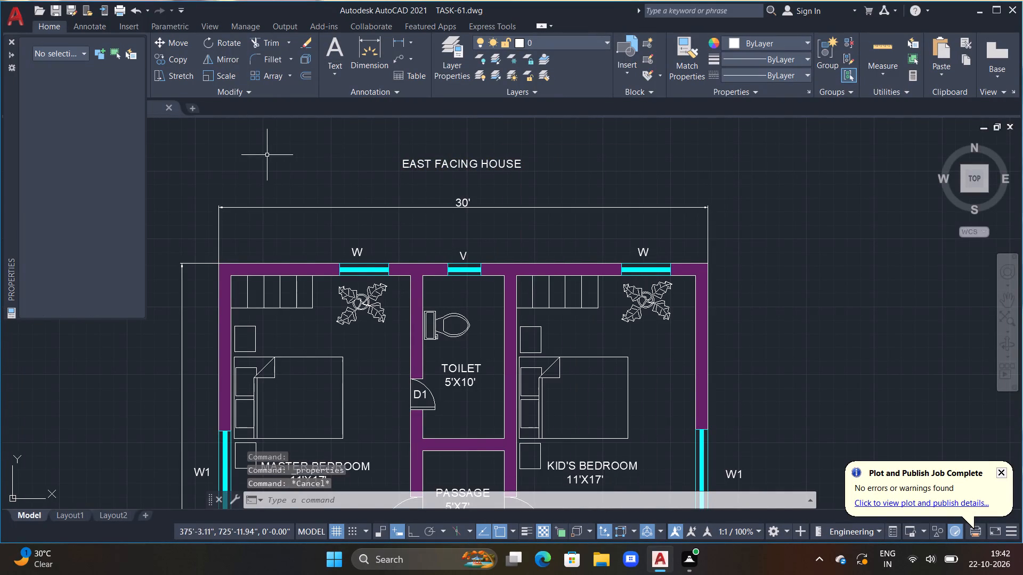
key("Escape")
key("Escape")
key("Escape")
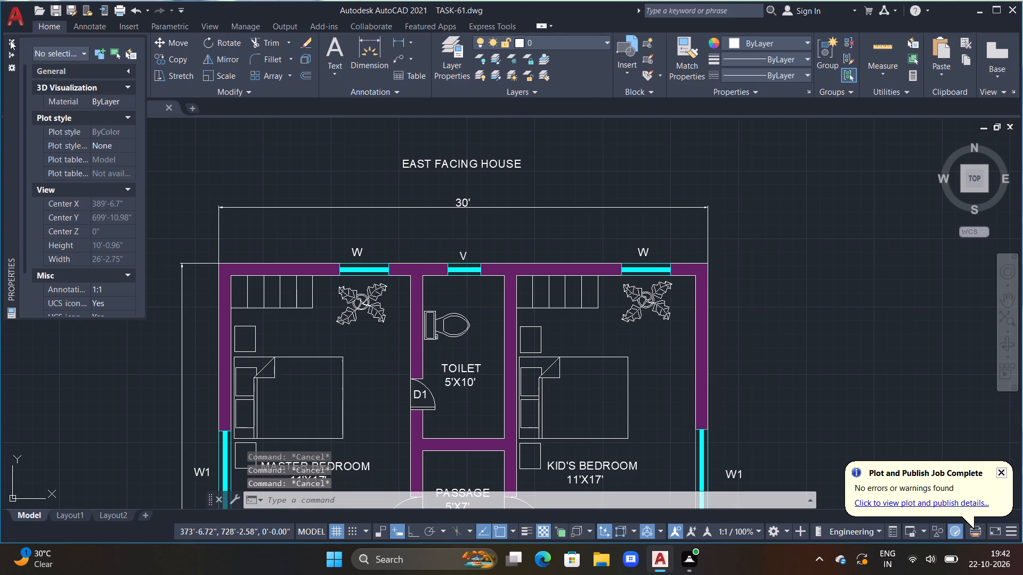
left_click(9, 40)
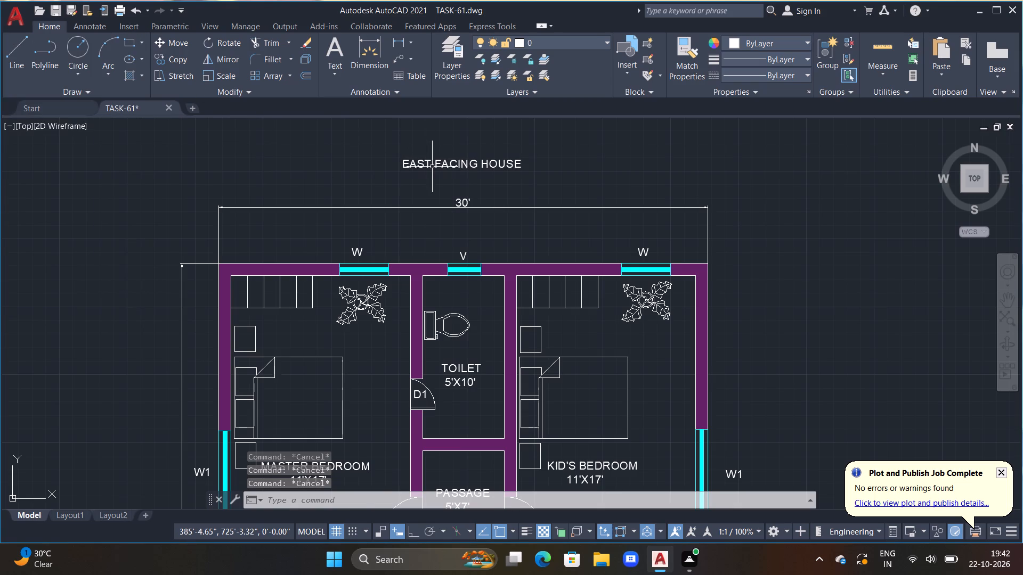
Open the EAST FACING HOUSE title for text editing and underline all of its text.
left_click(432, 167)
left_click(429, 161)
double_click(426, 161)
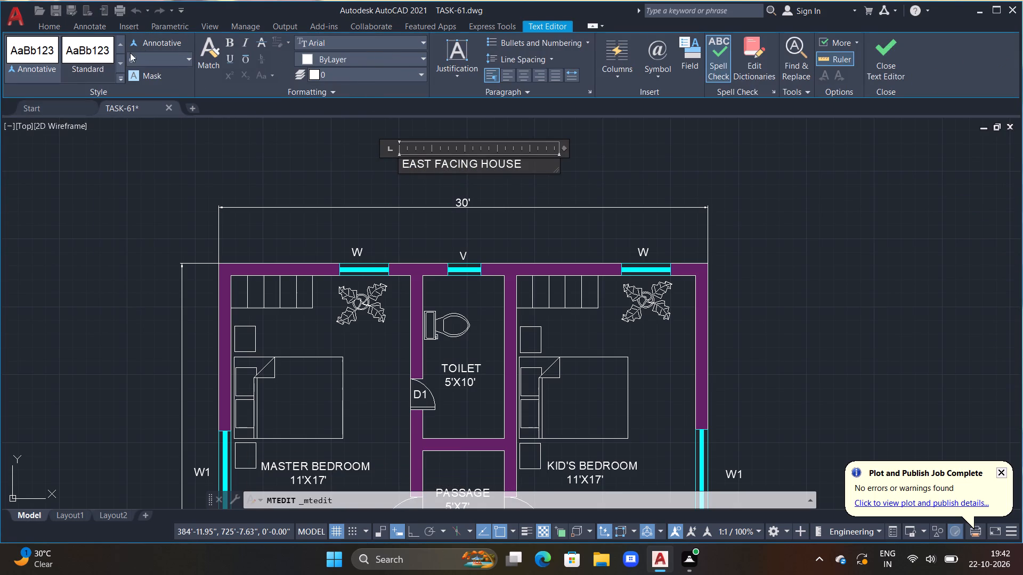
left_click(228, 42)
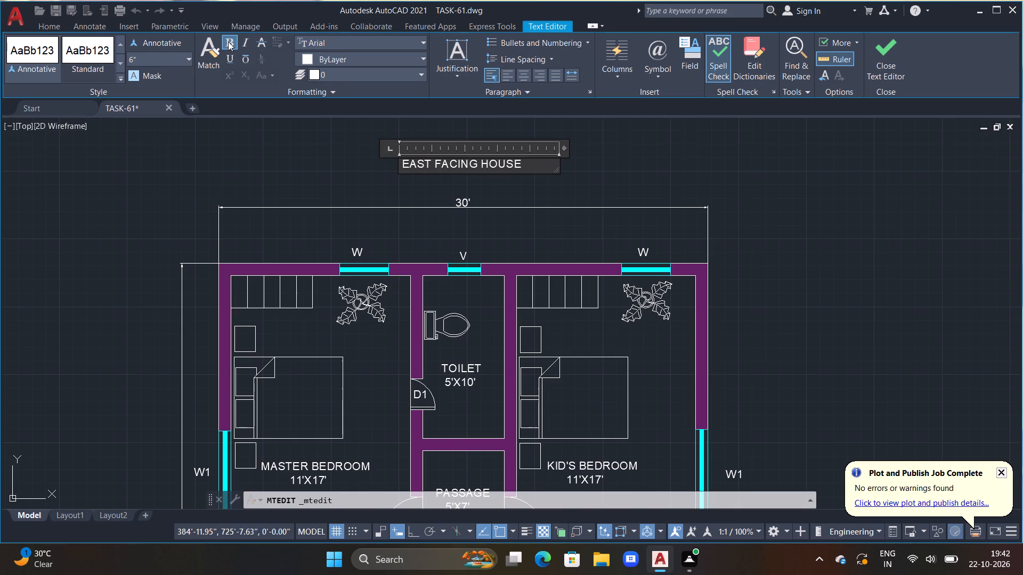
left_click(236, 44)
left_click(229, 55)
key("Escape")
key("Escape")
scroll(516, 168, "up", 1)
left_click_drag(526, 160, 329, 144)
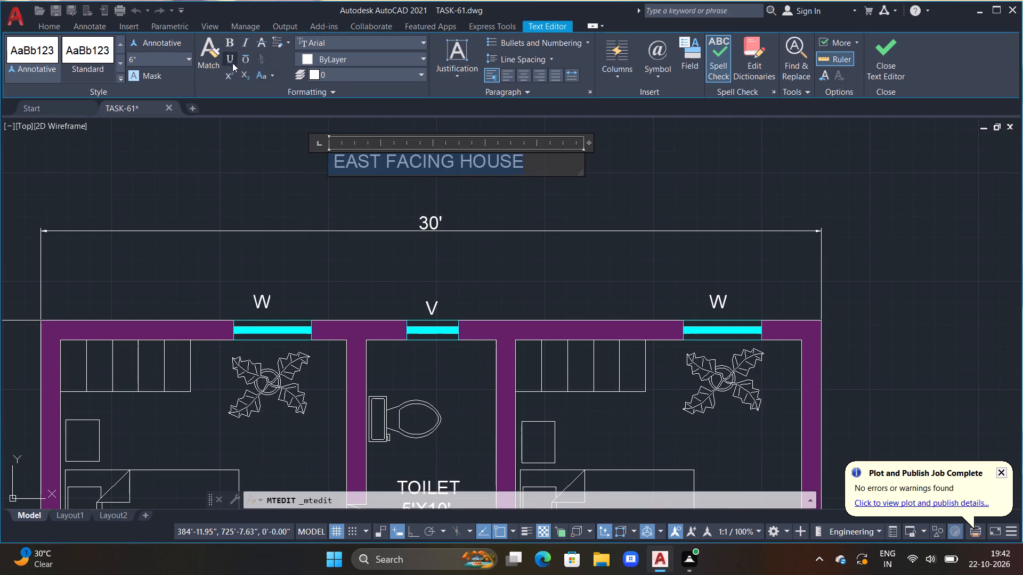
left_click(229, 60)
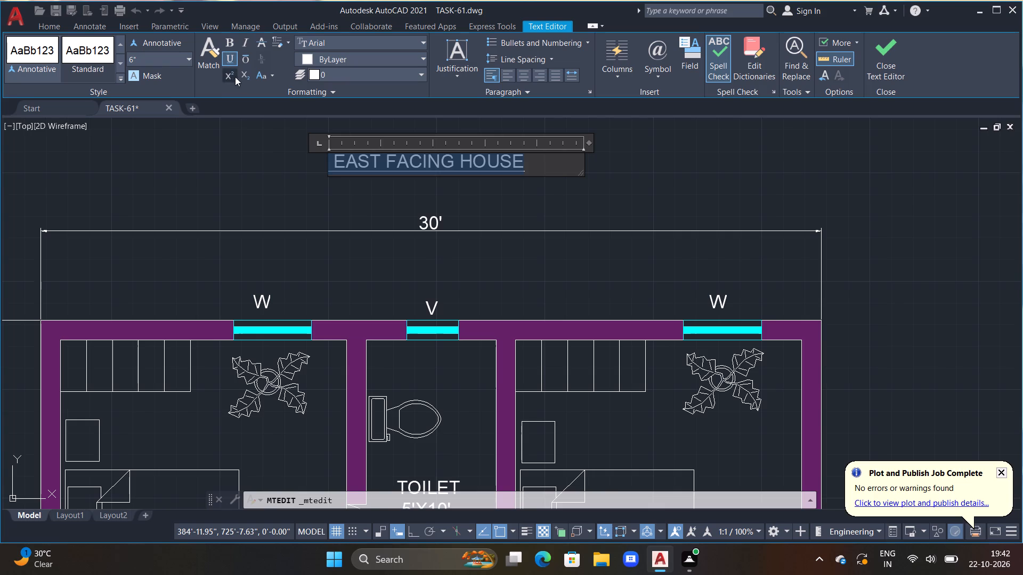
key("Escape")
Change the font of the EAST FACING HOUSE title to Georgia and finish the text edit.
left_click(418, 43)
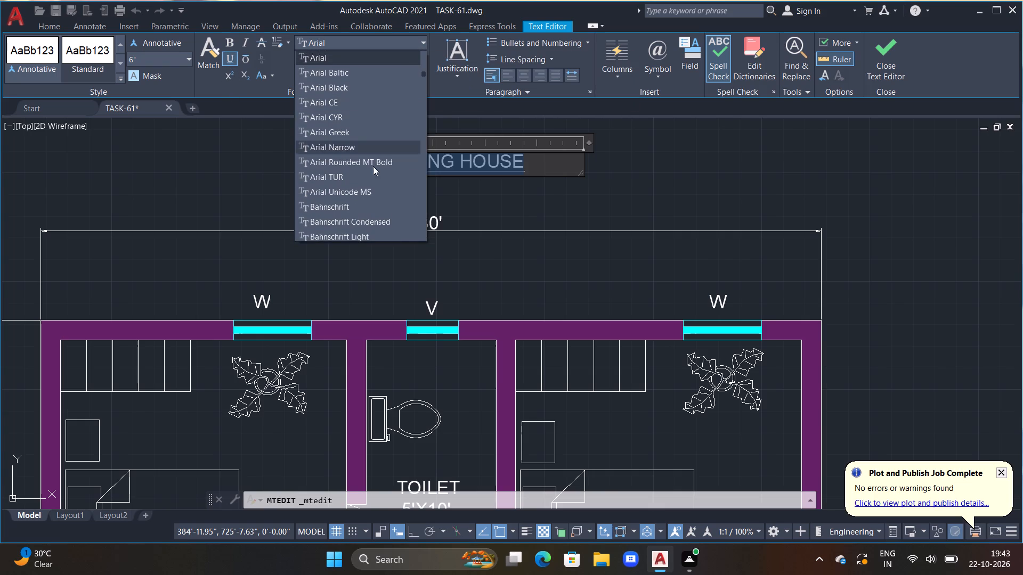
scroll(366, 179, "up", 1)
scroll(366, 179, "down", 20)
scroll(366, 179, "down", 12)
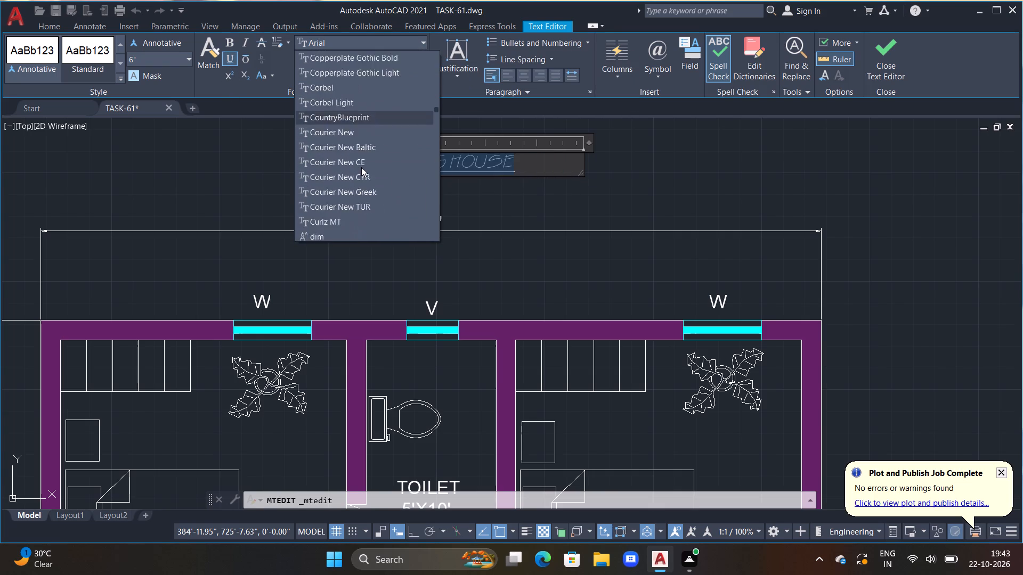
scroll(361, 167, "down", 19)
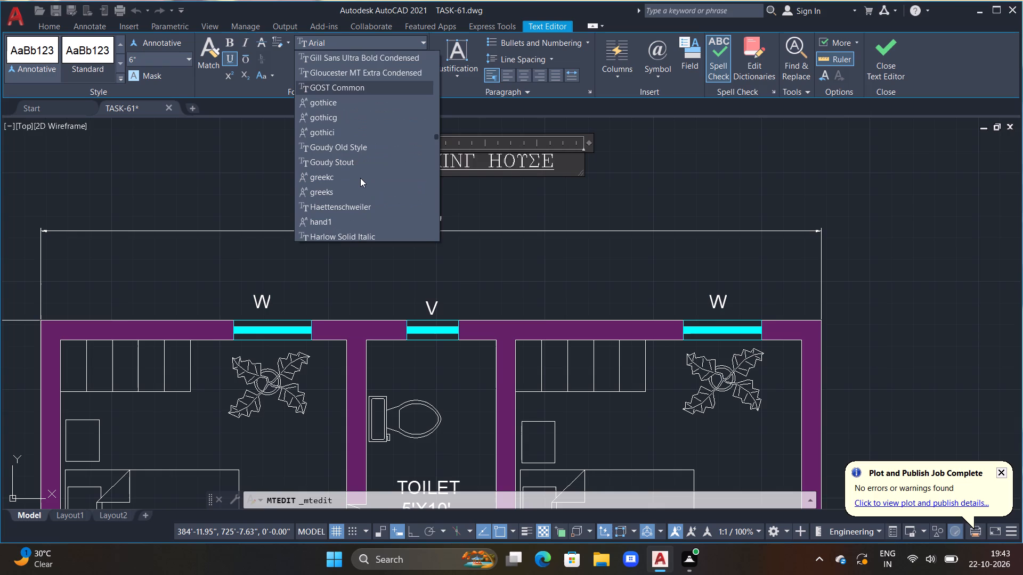
scroll(360, 178, "up", 3)
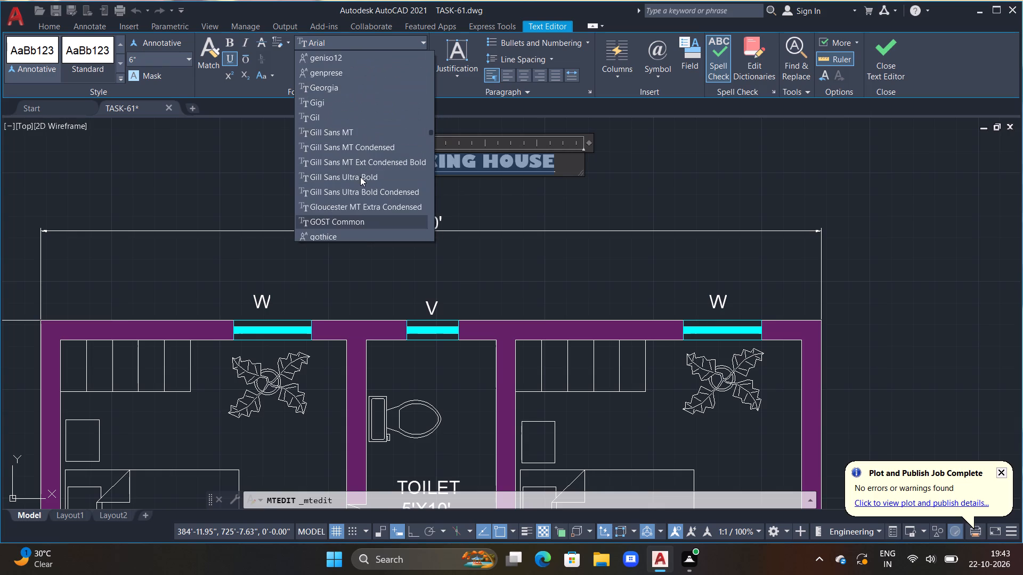
scroll(360, 177, "up", 4)
scroll(360, 177, "down", 2)
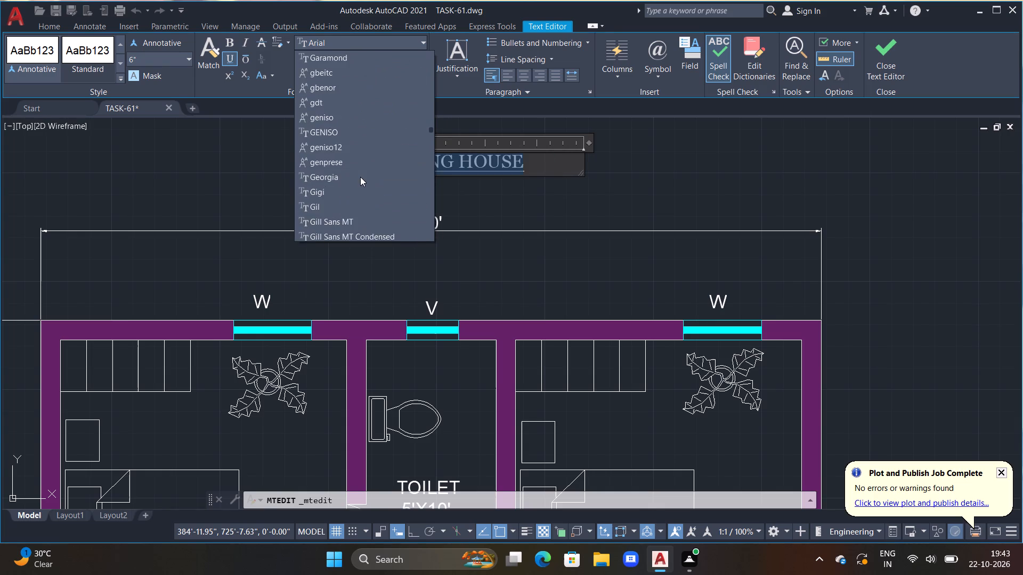
scroll(360, 177, "down", 2)
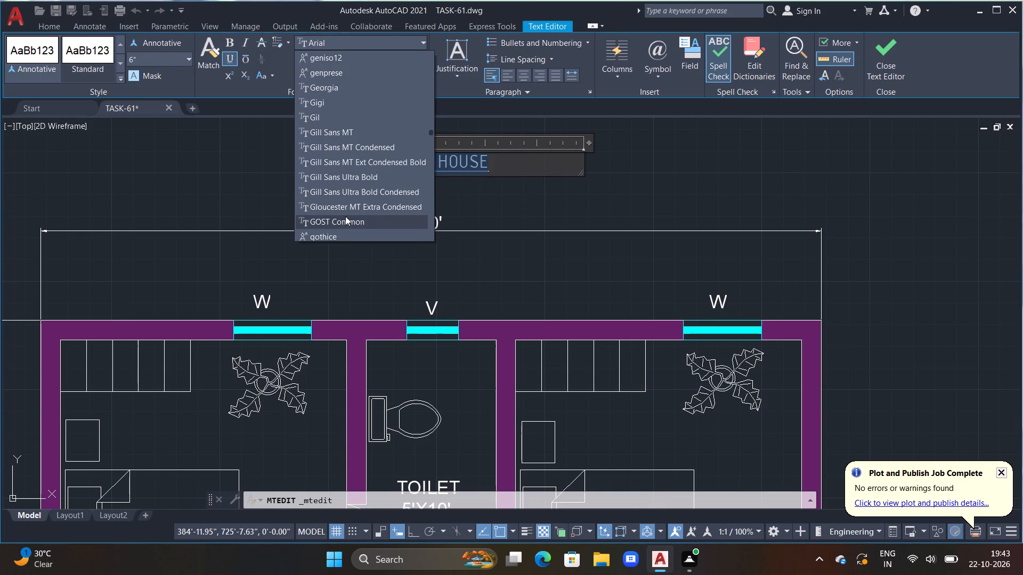
left_click(346, 86)
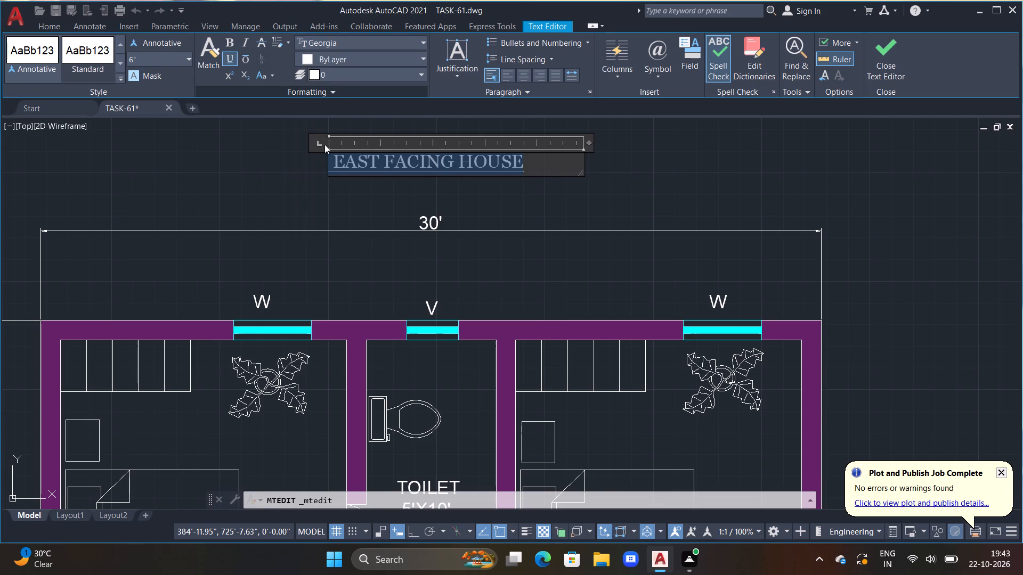
key("Escape")
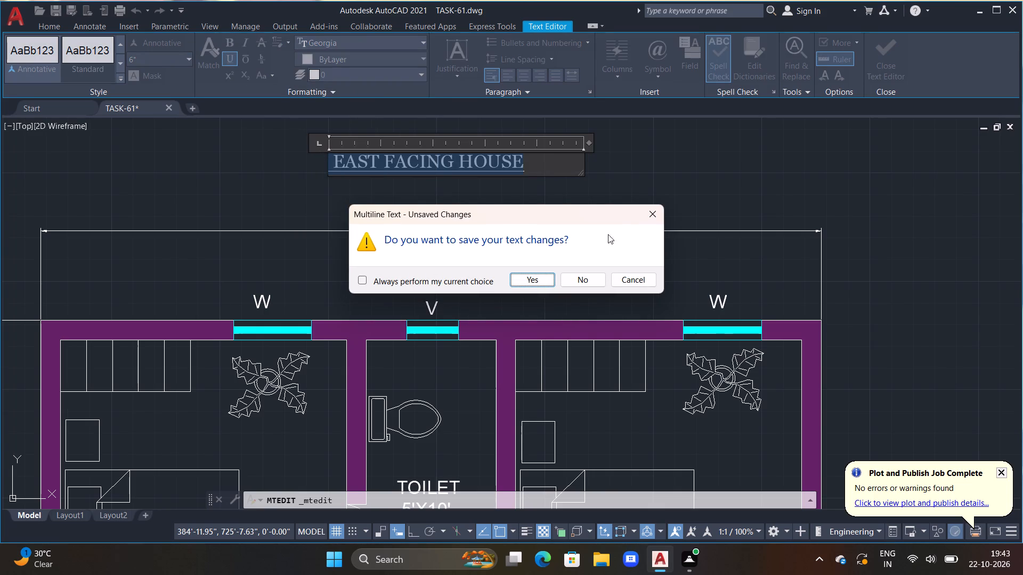
left_click(656, 211)
left_click(615, 184)
Move the EAST FACING HOUSE title slightly down so it sits just above the 30' overall width dimension.
scroll(514, 177, "down", 2)
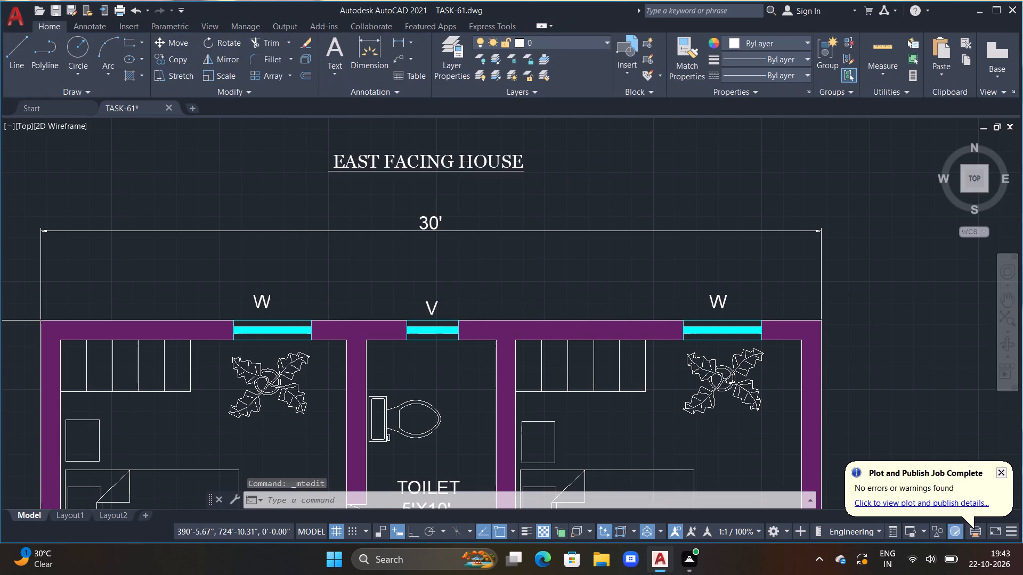
scroll(514, 177, "down", 1)
scroll(508, 174, "up", 6)
scroll(456, 176, "down", 4)
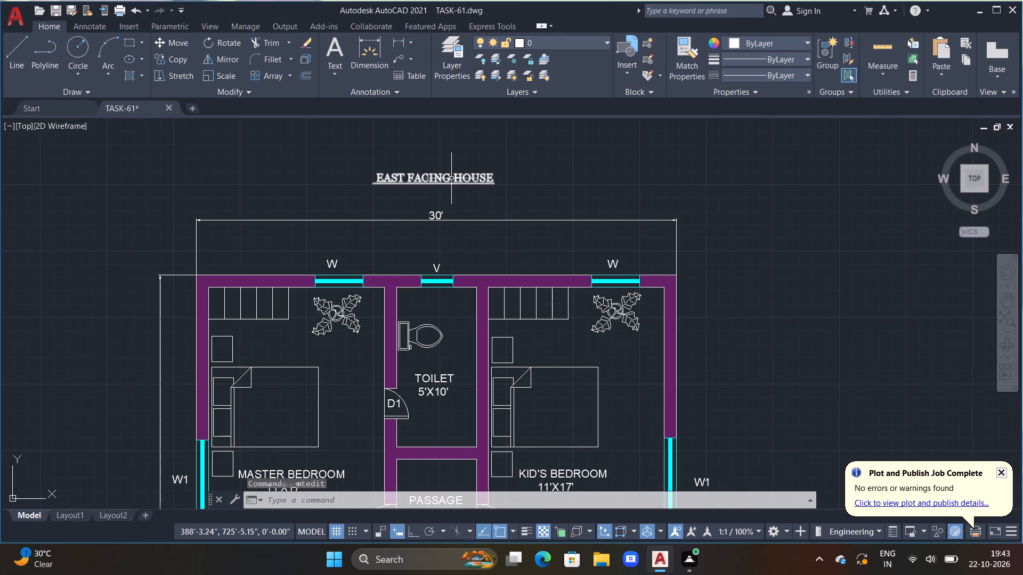
middle_click_drag(445, 193, 445, 185)
scroll(445, 185, "up", 1)
middle_click_drag(445, 185, 448, 203)
left_click(422, 180)
type("m")
key("space")
left_click_drag(422, 180, 425, 204)
left_click(425, 204)
key("Escape")
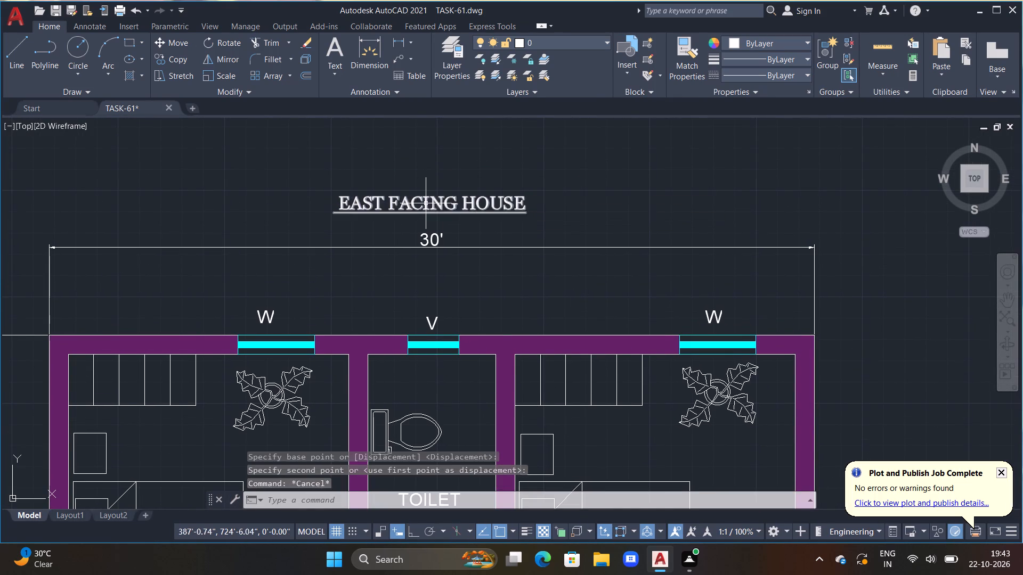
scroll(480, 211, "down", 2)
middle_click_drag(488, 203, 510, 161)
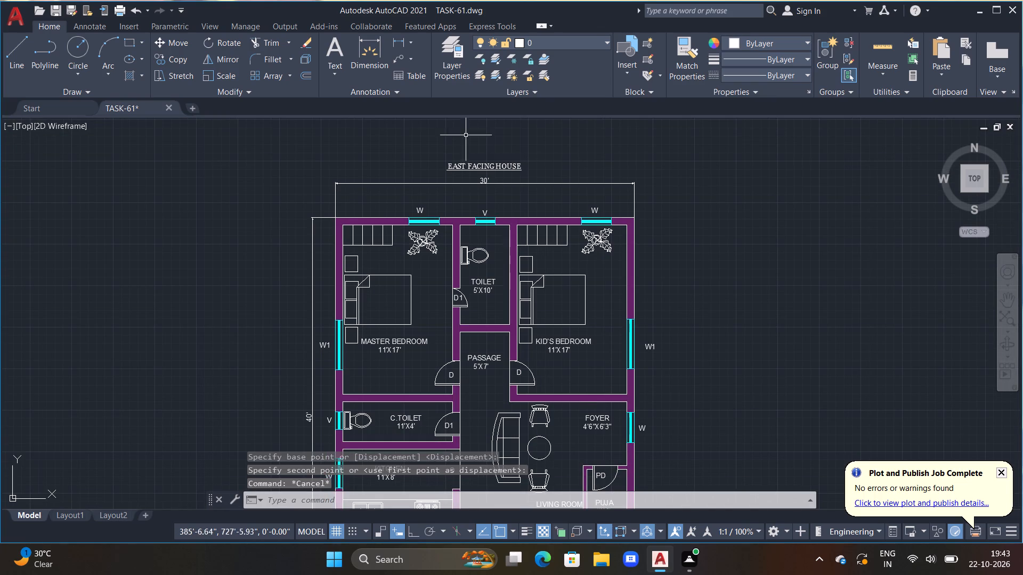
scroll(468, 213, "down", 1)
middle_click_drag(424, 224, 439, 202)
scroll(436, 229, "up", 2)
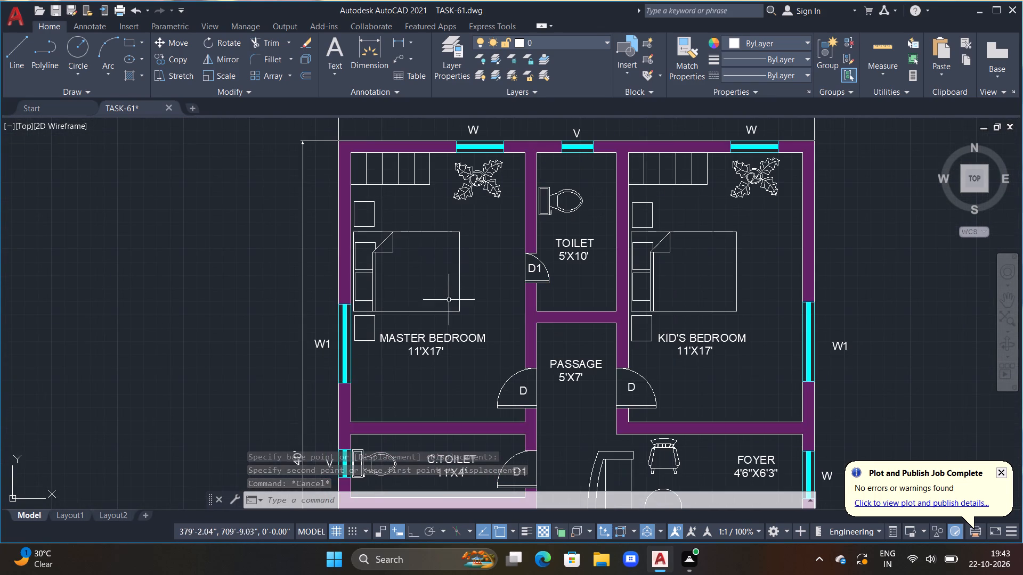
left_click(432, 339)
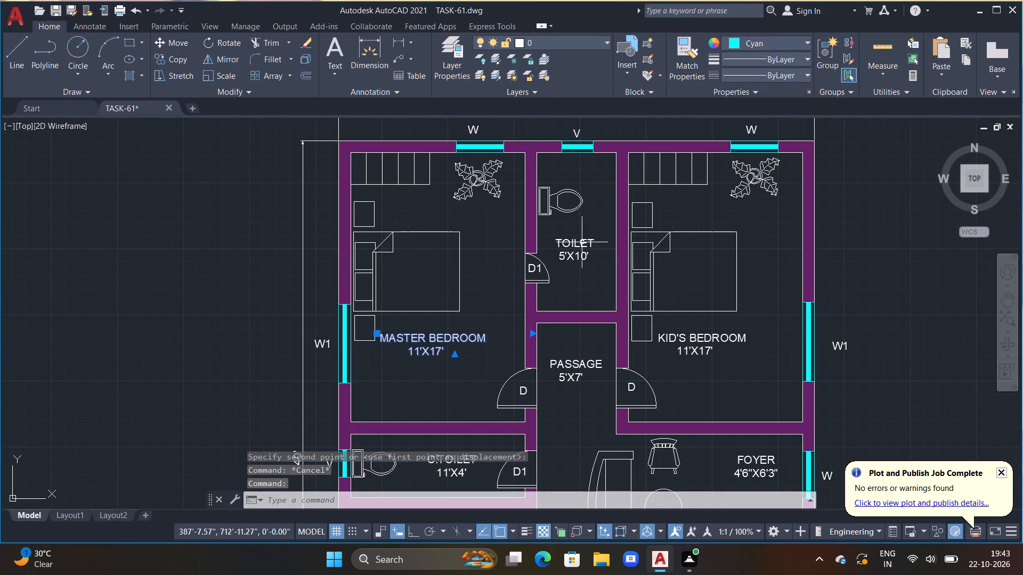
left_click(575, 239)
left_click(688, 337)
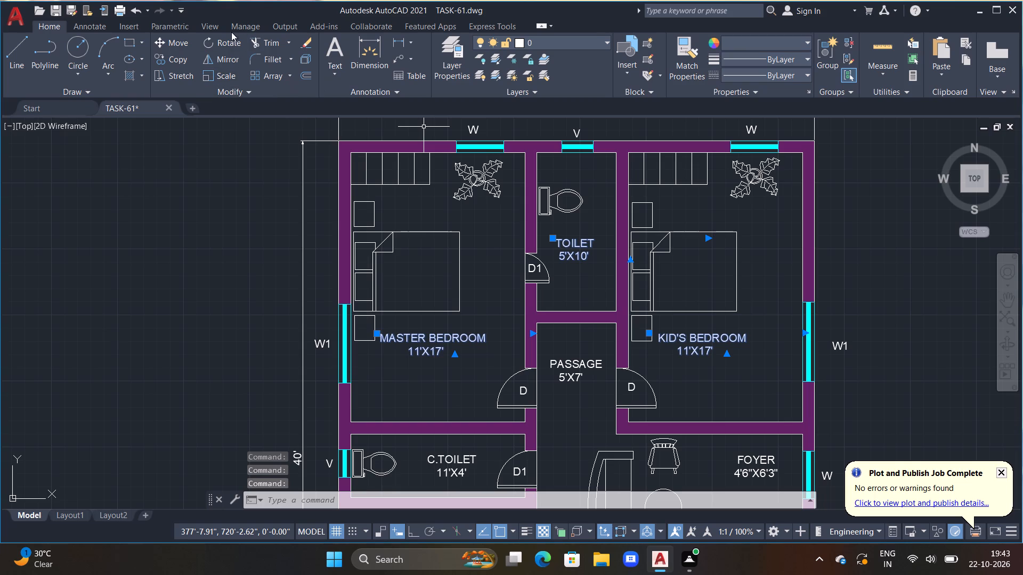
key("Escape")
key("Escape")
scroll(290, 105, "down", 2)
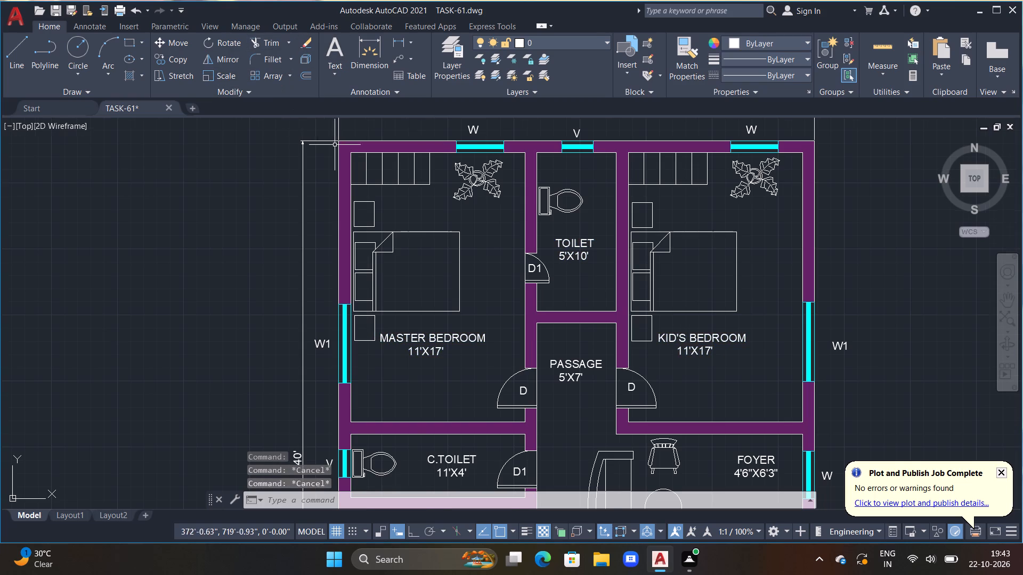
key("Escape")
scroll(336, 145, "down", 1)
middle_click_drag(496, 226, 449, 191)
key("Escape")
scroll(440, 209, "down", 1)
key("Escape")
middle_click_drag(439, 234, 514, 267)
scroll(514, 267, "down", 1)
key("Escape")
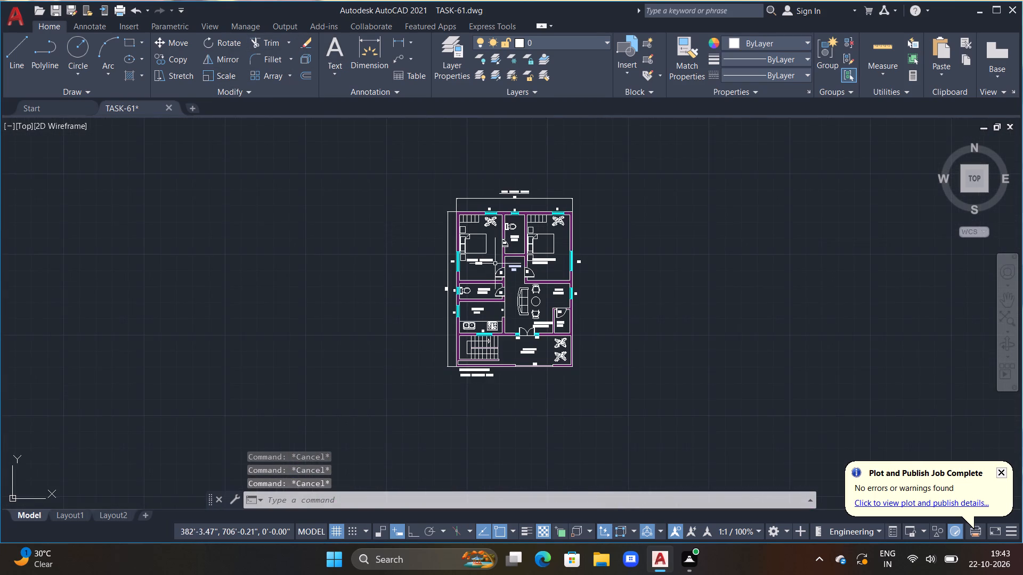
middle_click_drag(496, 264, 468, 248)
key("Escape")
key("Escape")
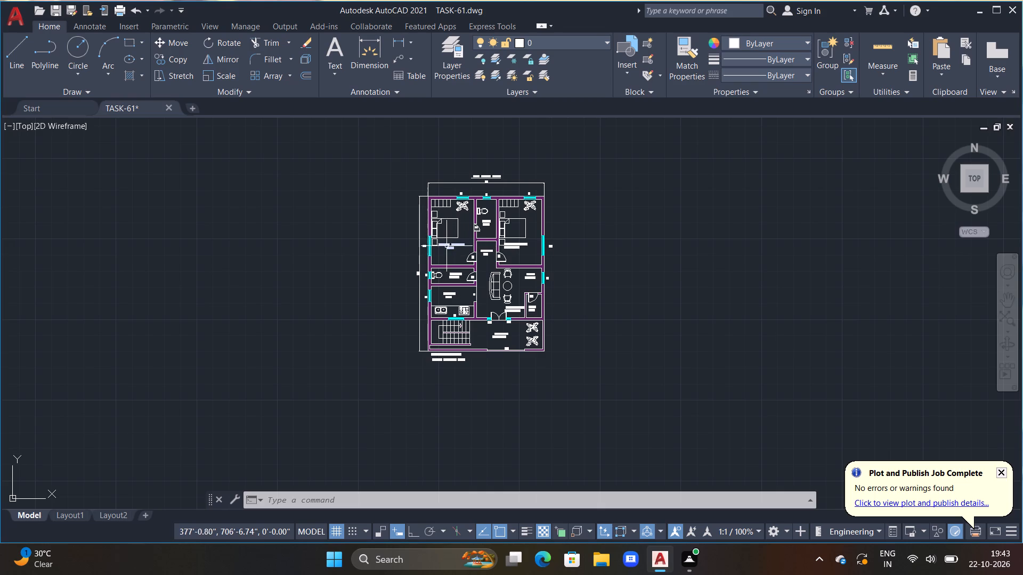
Examine the furniture in the master bedroom, toilet and kid's bedroom below the EAST FACING HOUSE title.
scroll(439, 160, "up", 3)
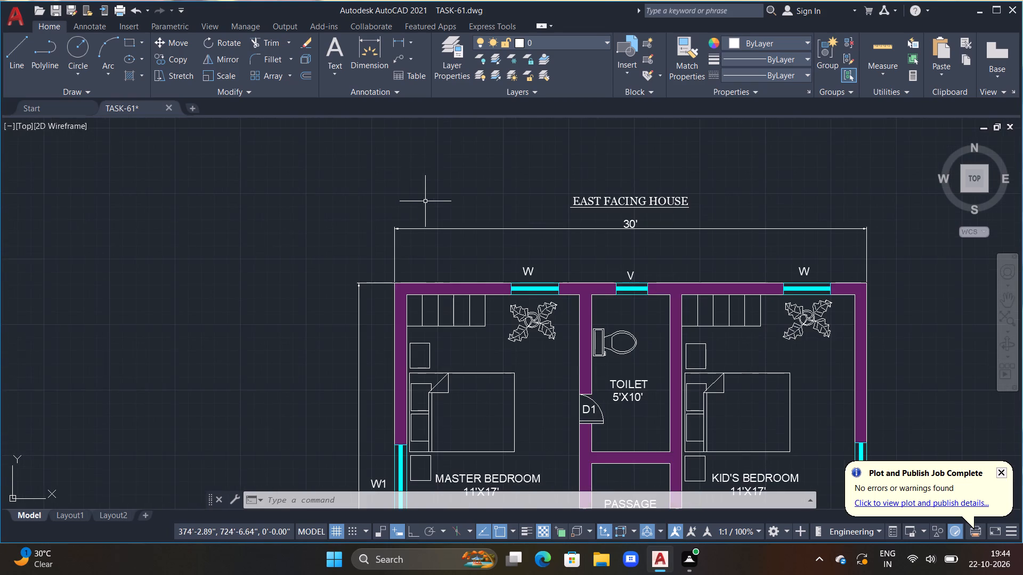
middle_click_drag(425, 201, 401, 191)
scroll(529, 344, "up", 1)
middle_click_drag(526, 333, 438, 320)
scroll(437, 307, "up", 1)
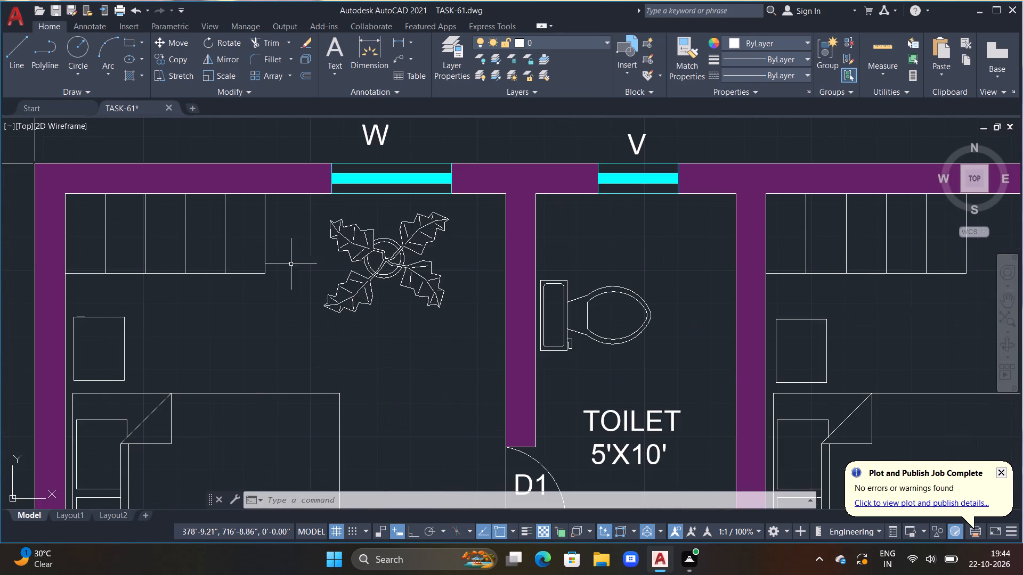
scroll(287, 256, "up", 1)
middle_click_drag(288, 256, 304, 224)
scroll(297, 236, "down", 1)
scroll(265, 298, "down", 1)
middle_click_drag(269, 296, 280, 230)
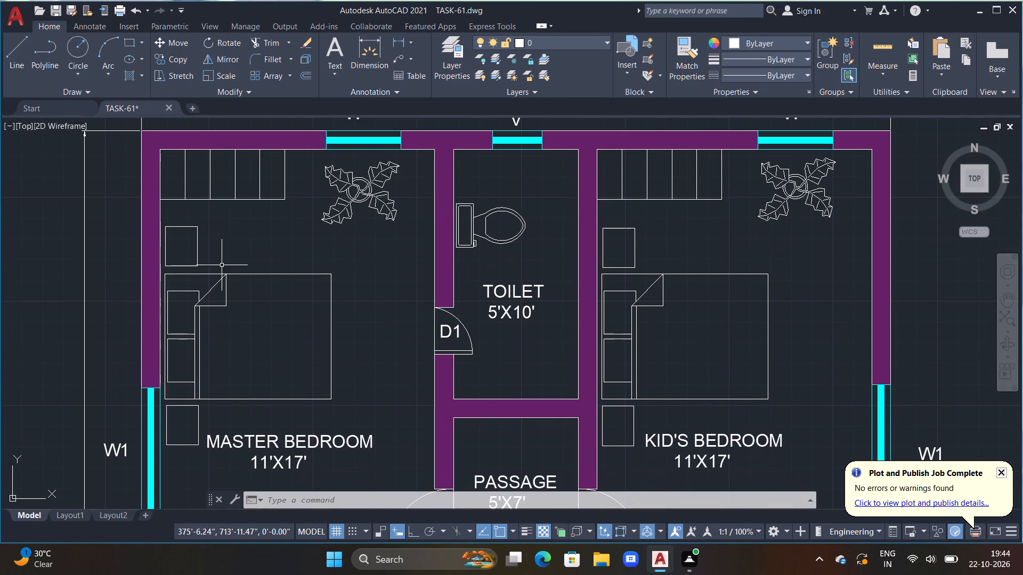
middle_click_drag(185, 250, 237, 235)
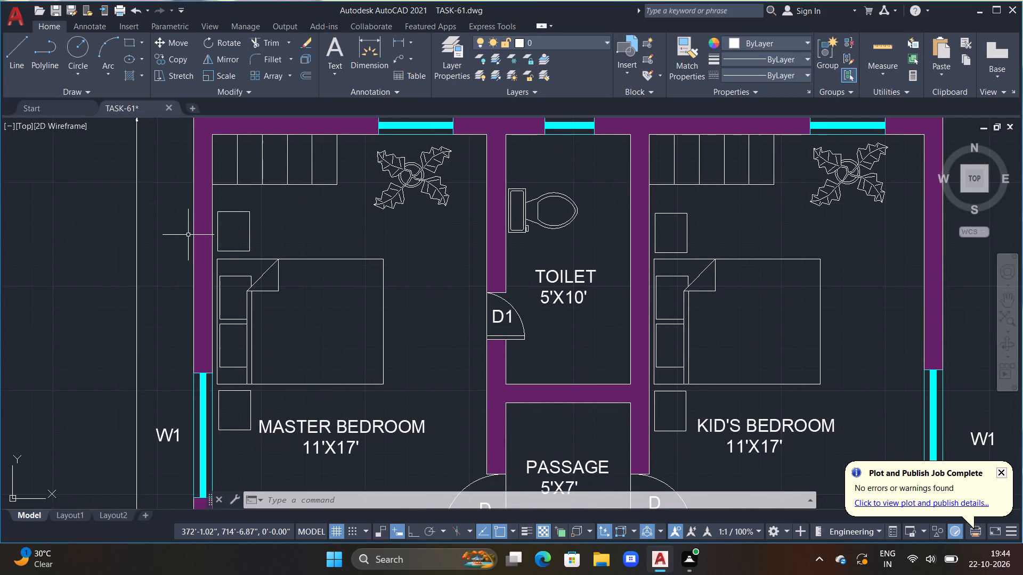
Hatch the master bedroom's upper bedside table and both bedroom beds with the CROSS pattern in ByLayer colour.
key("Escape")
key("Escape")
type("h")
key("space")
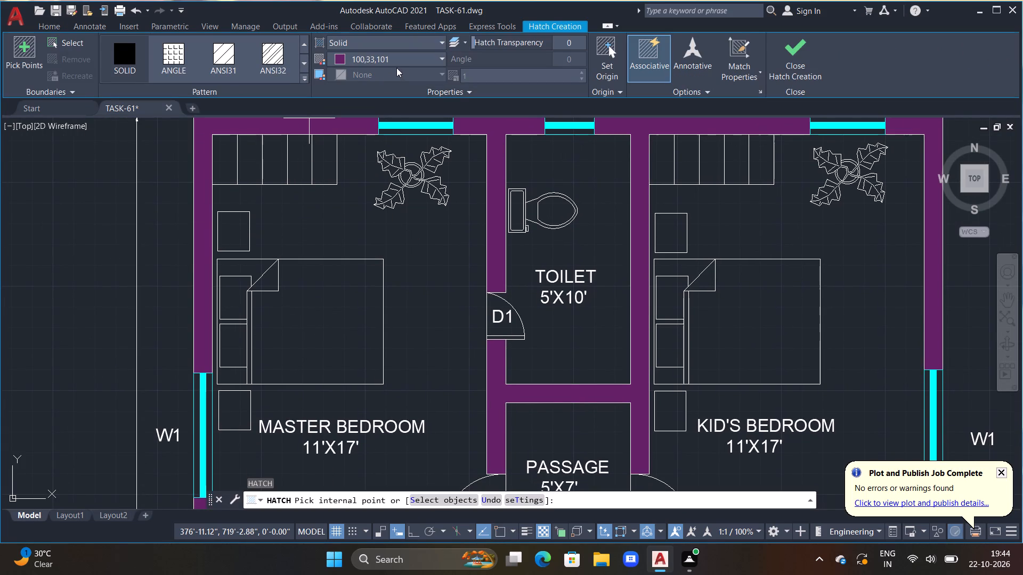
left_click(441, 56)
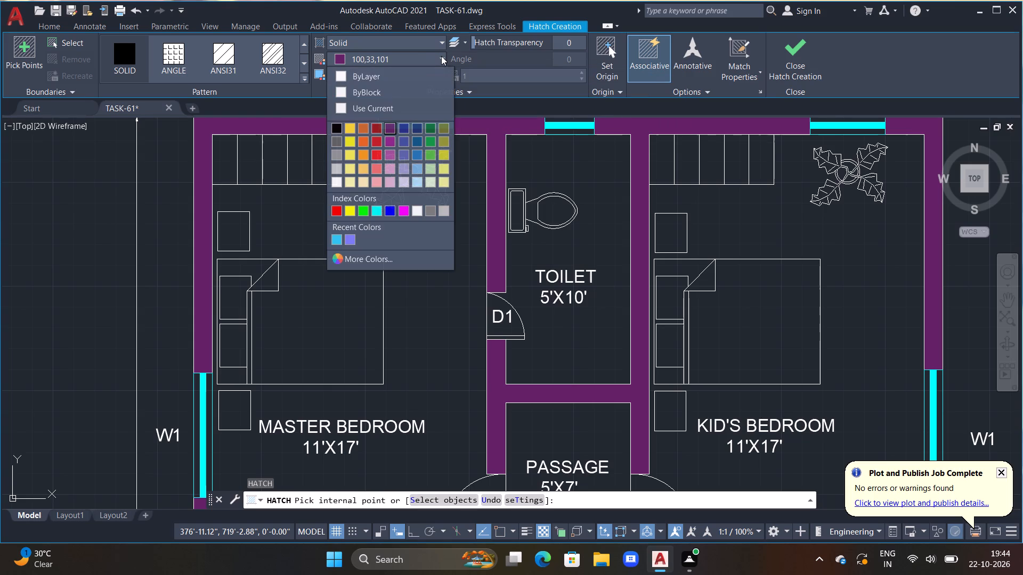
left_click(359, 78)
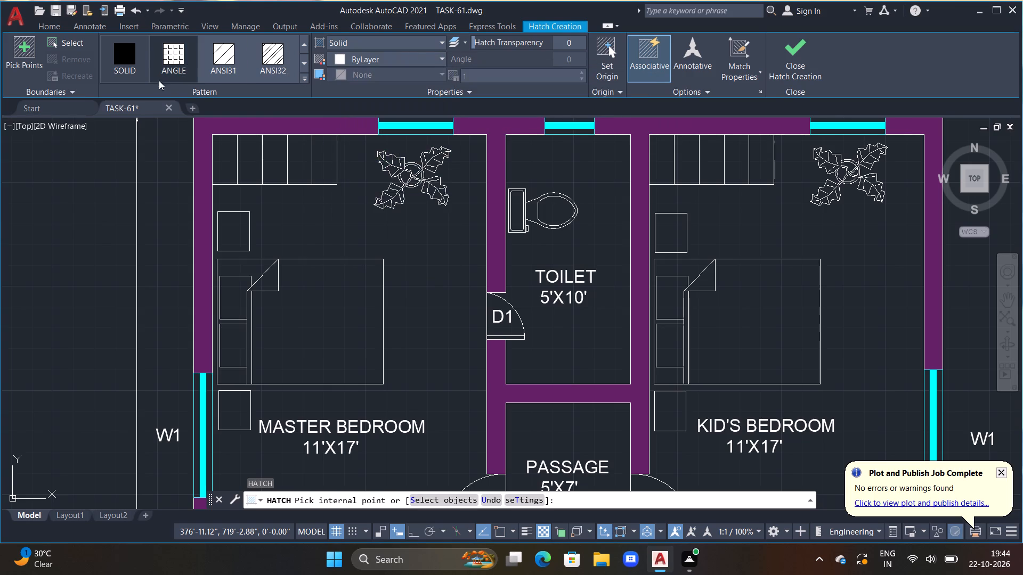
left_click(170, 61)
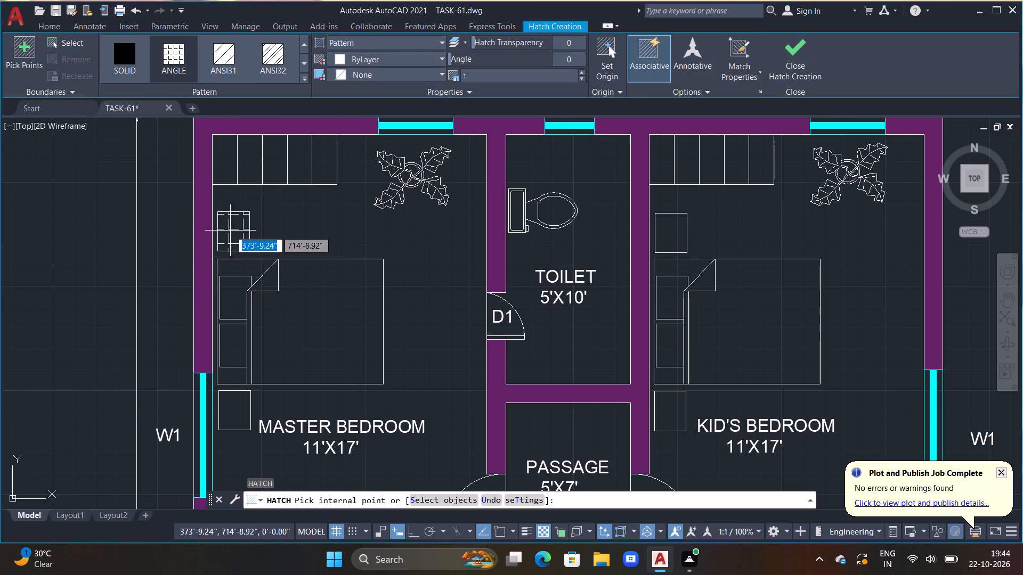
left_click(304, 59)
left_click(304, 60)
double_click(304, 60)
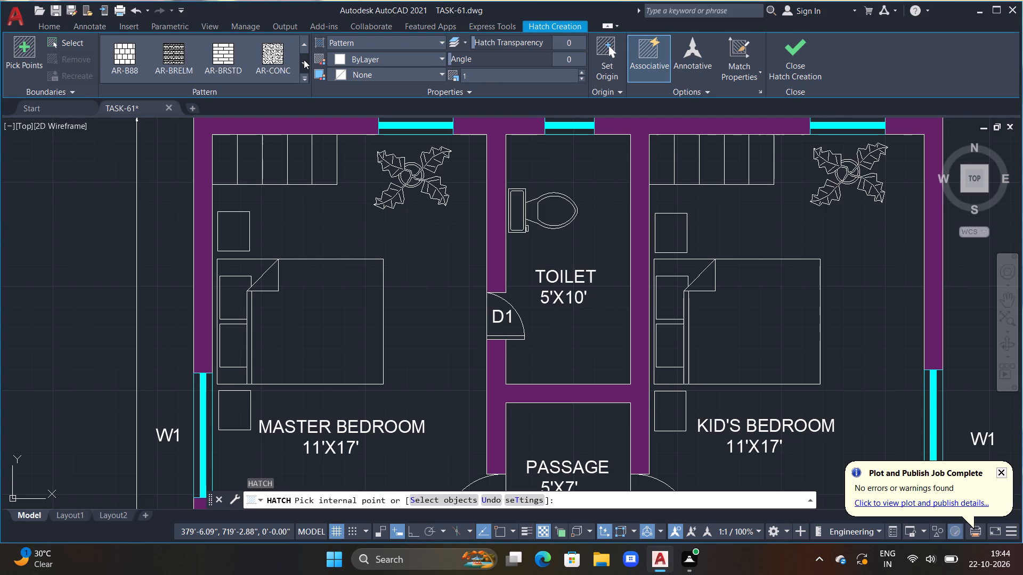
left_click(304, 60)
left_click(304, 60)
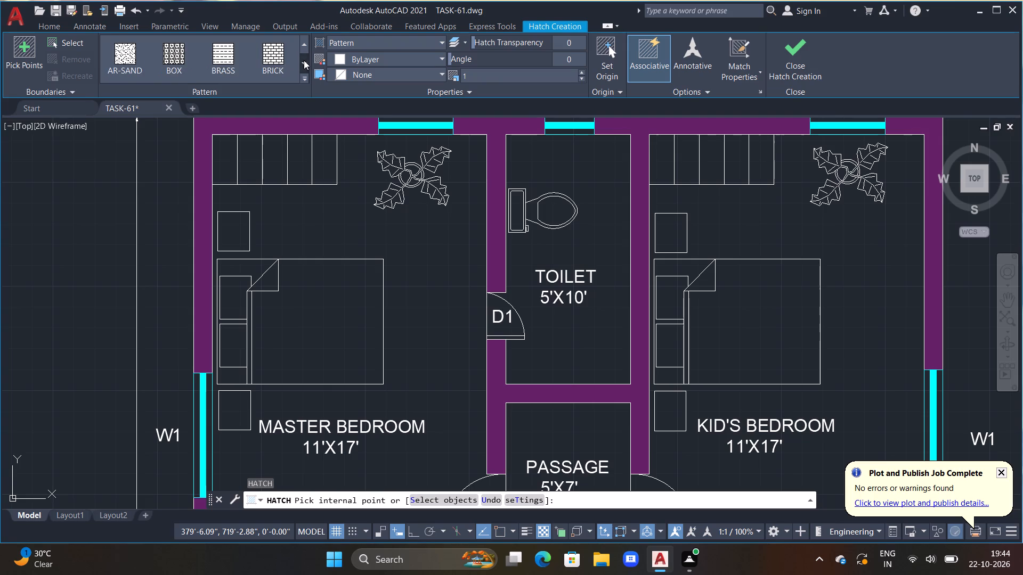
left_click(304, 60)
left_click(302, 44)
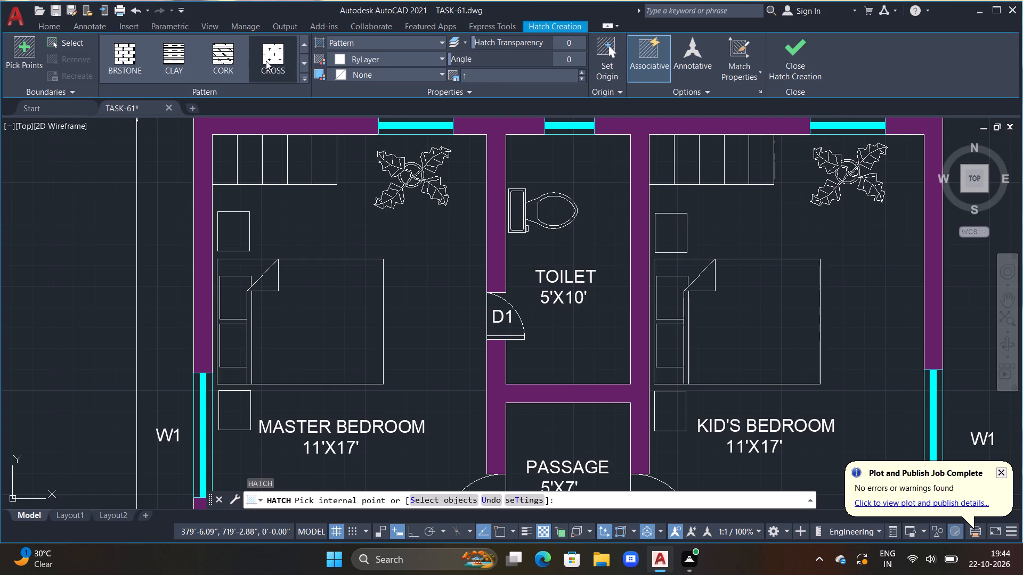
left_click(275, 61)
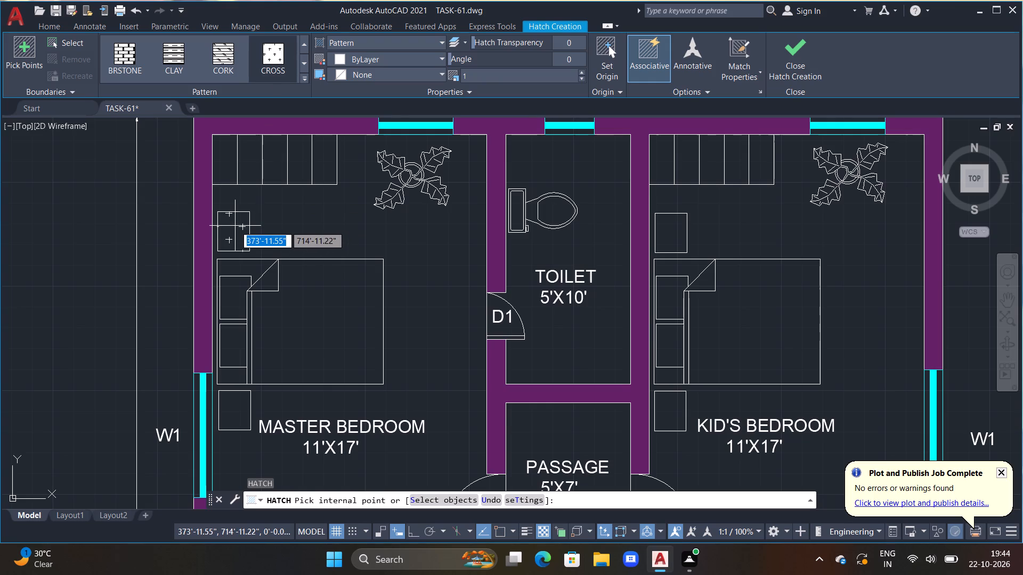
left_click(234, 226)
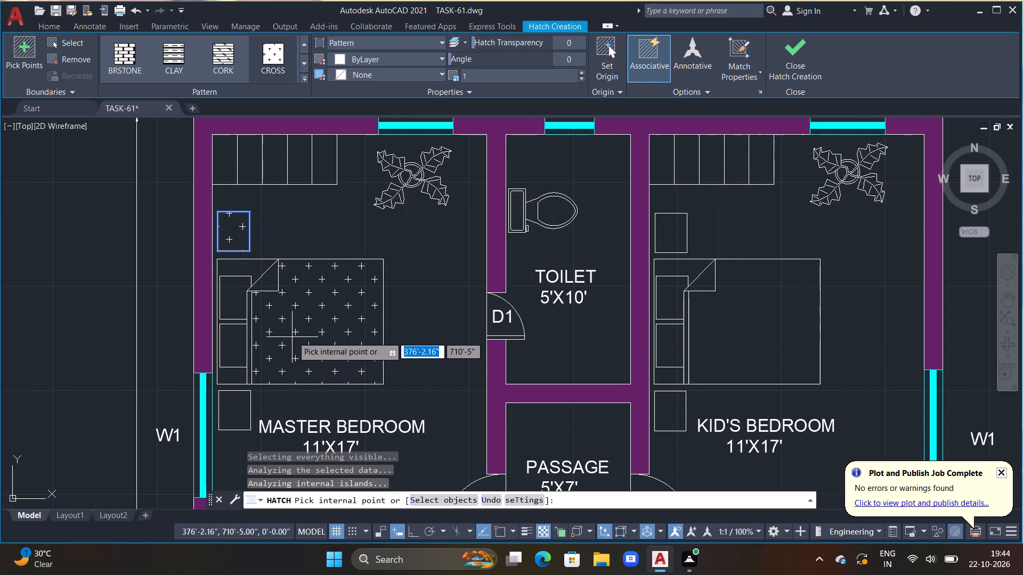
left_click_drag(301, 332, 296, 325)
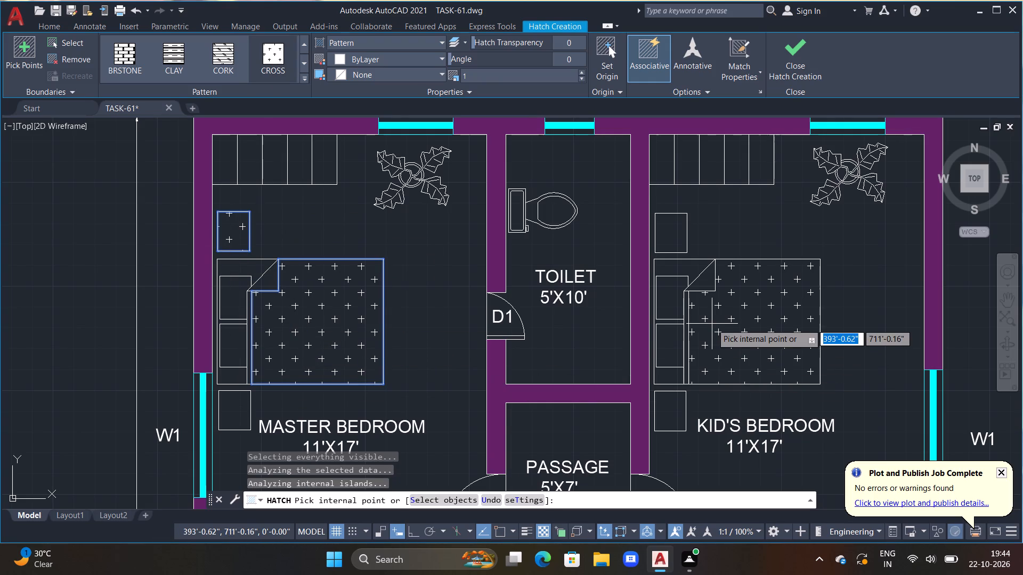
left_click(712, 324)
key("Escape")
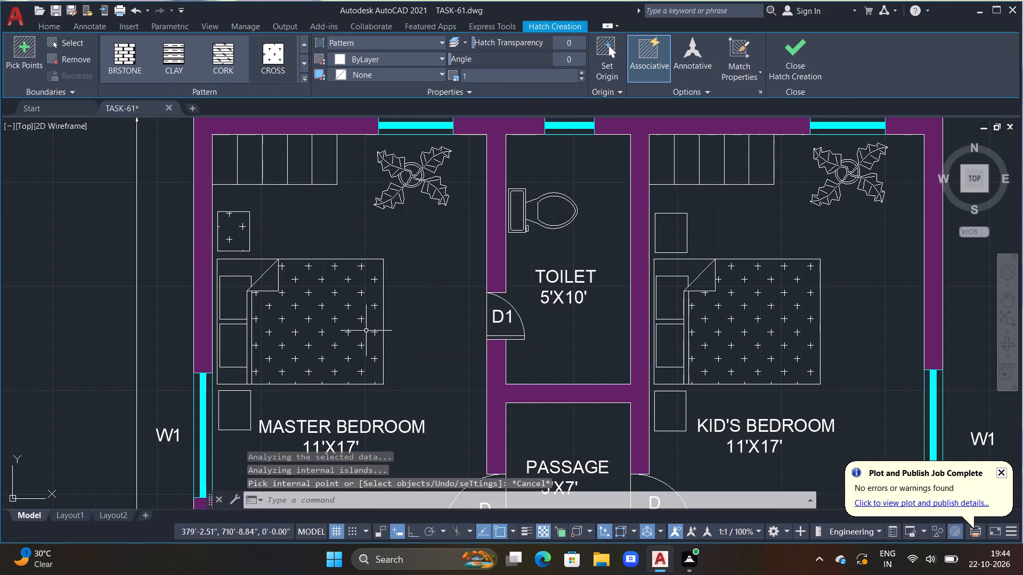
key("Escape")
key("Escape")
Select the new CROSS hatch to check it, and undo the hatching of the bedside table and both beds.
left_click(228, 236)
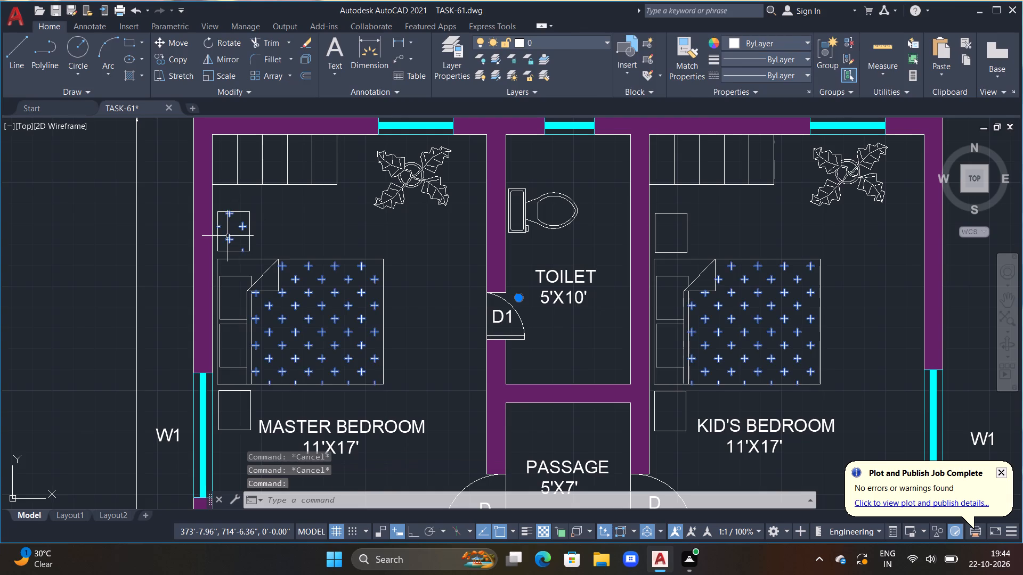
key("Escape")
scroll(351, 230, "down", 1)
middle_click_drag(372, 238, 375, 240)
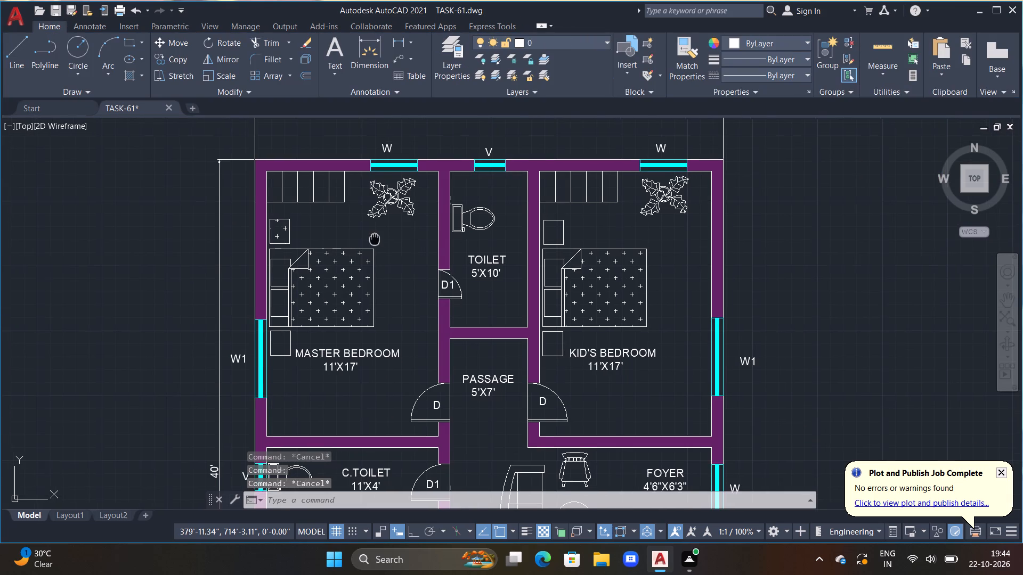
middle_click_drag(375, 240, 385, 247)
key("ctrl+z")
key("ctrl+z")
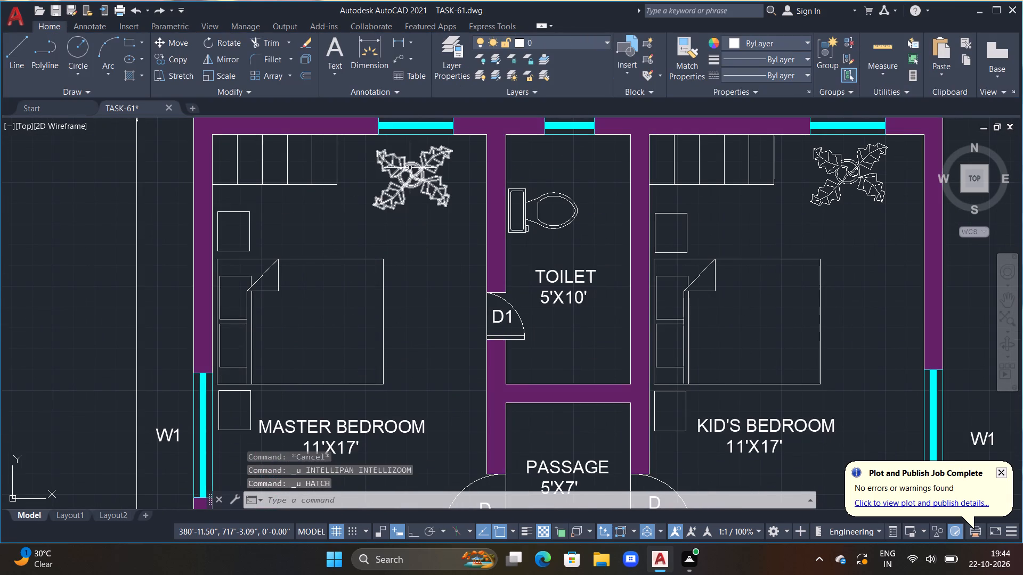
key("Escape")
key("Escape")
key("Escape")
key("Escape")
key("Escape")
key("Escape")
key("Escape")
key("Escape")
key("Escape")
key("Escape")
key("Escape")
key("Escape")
Hatch the covers of both bedroom beds and the round living room table with the CROSS pattern in ByLayer colour.
type("h")
key("space")
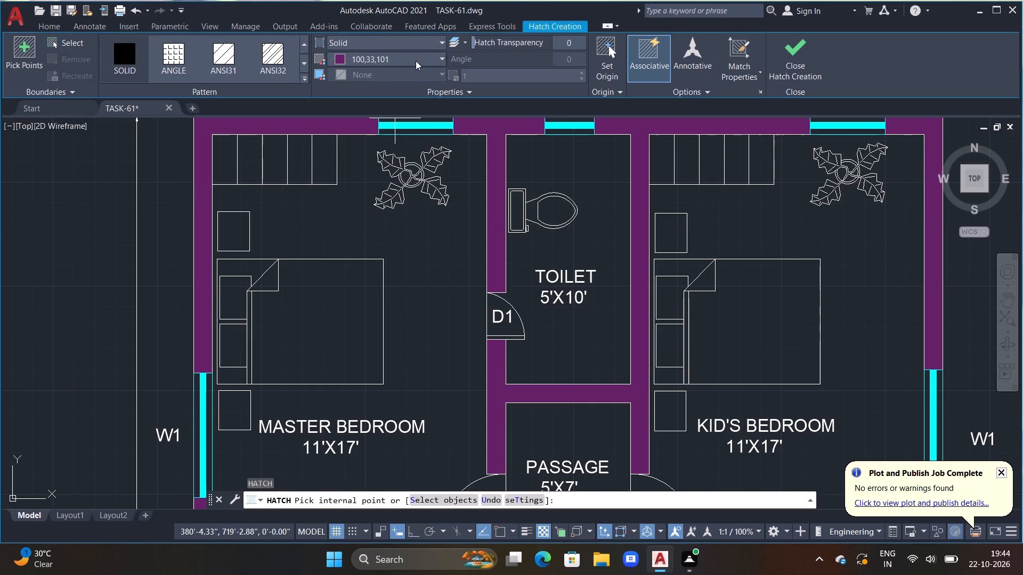
left_click(428, 56)
left_click(357, 77)
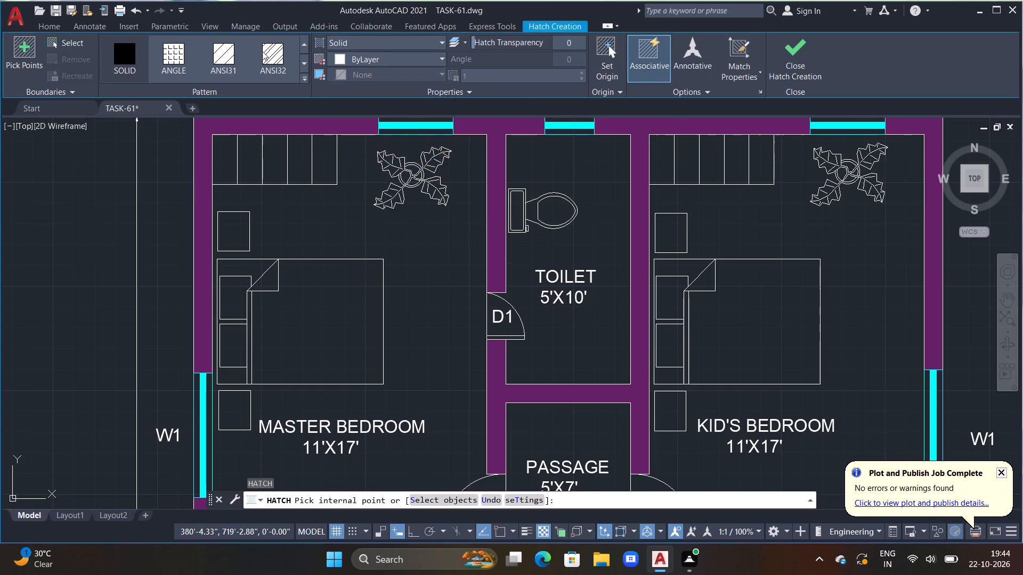
triple_click(308, 62)
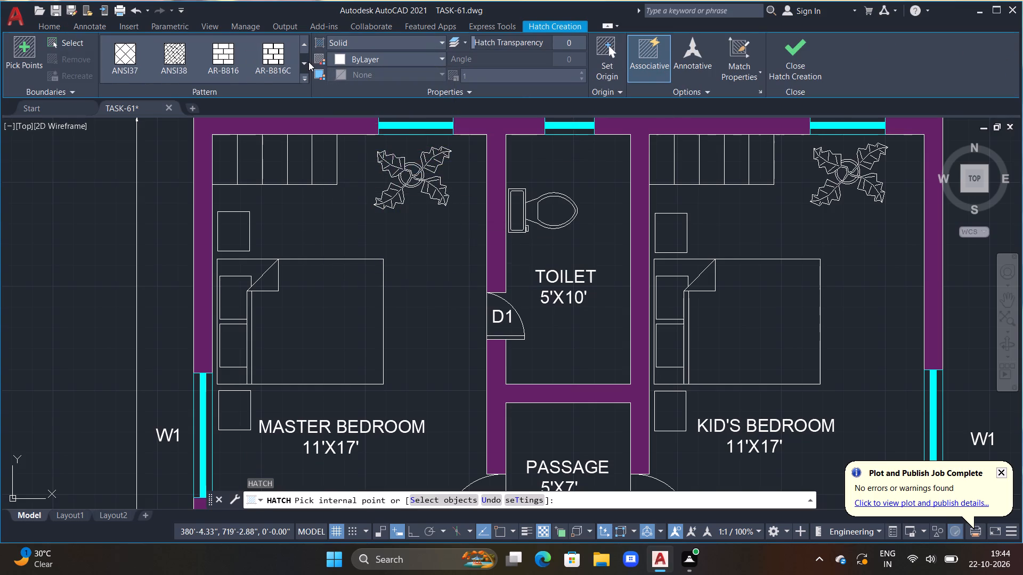
left_click(308, 62)
left_click(306, 61)
left_click(304, 57)
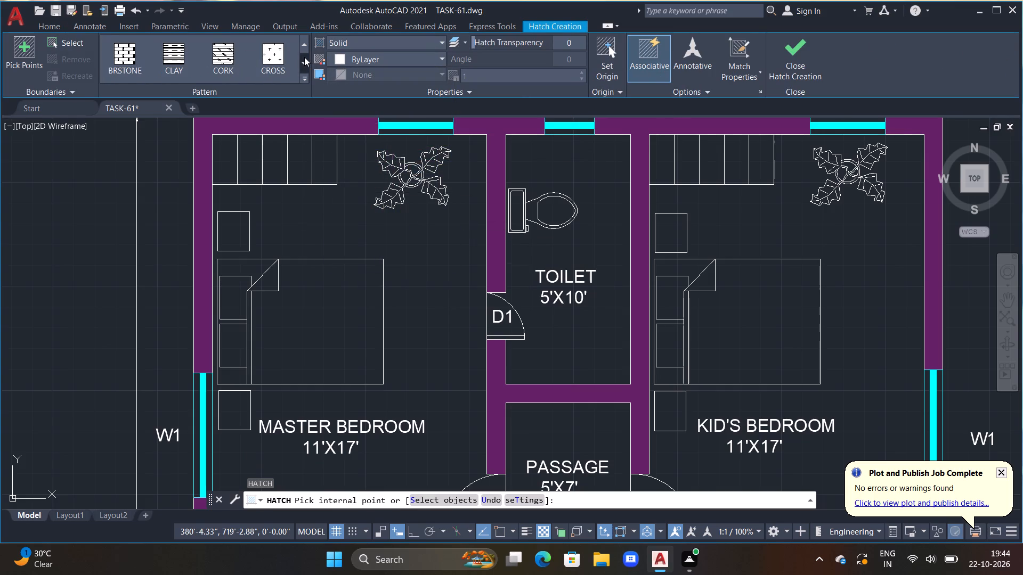
left_click(277, 53)
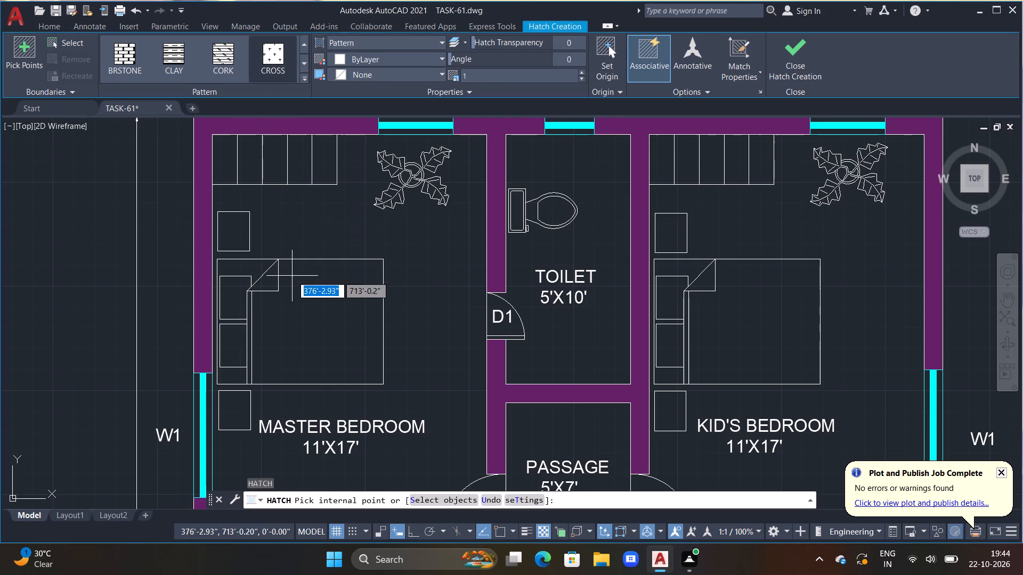
left_click(298, 302)
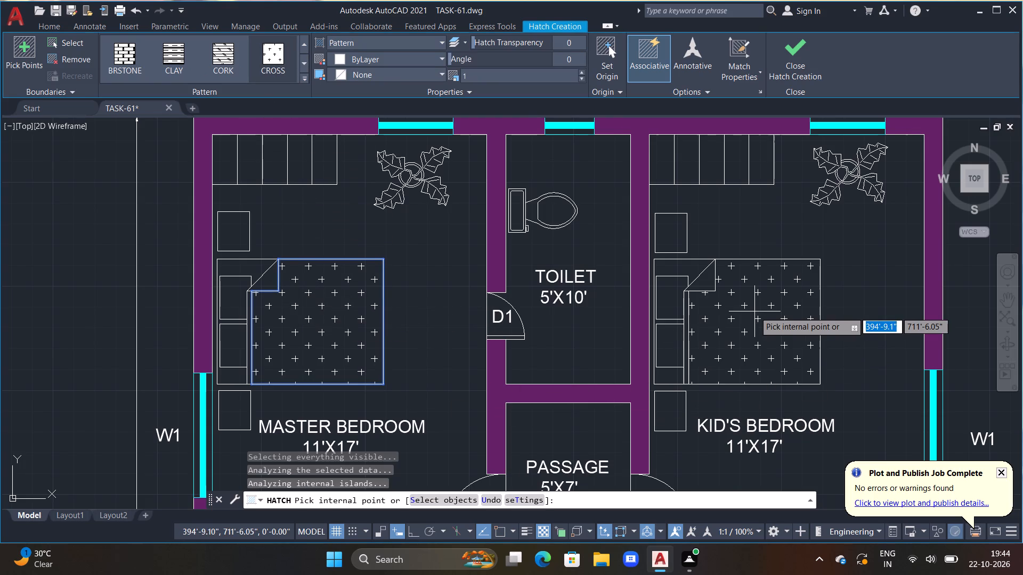
left_click(754, 311)
scroll(753, 314, "down", 2)
middle_click_drag(751, 319, 682, 242)
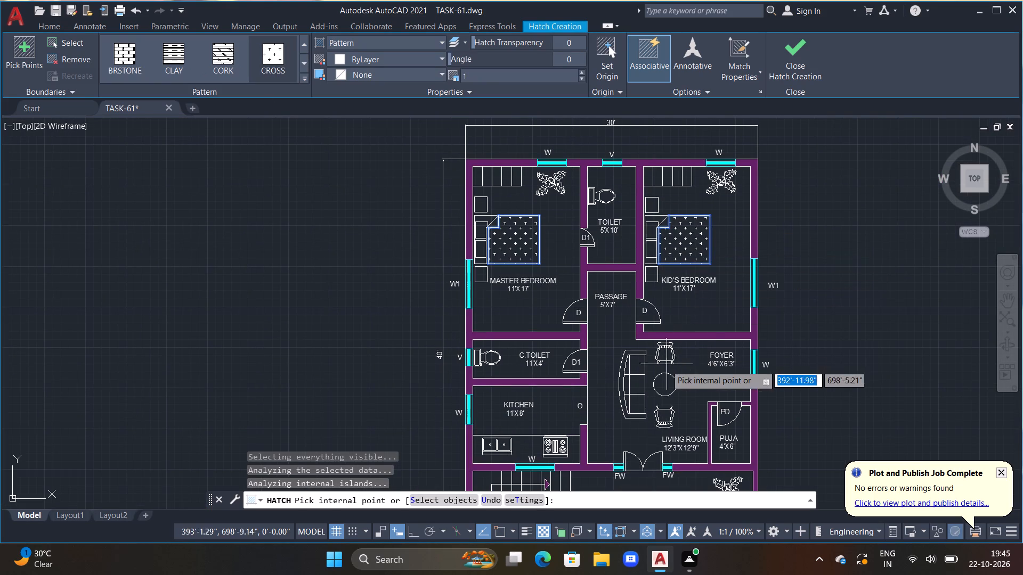
scroll(661, 384, "up", 2)
left_click(661, 384)
scroll(663, 375, "down", 2)
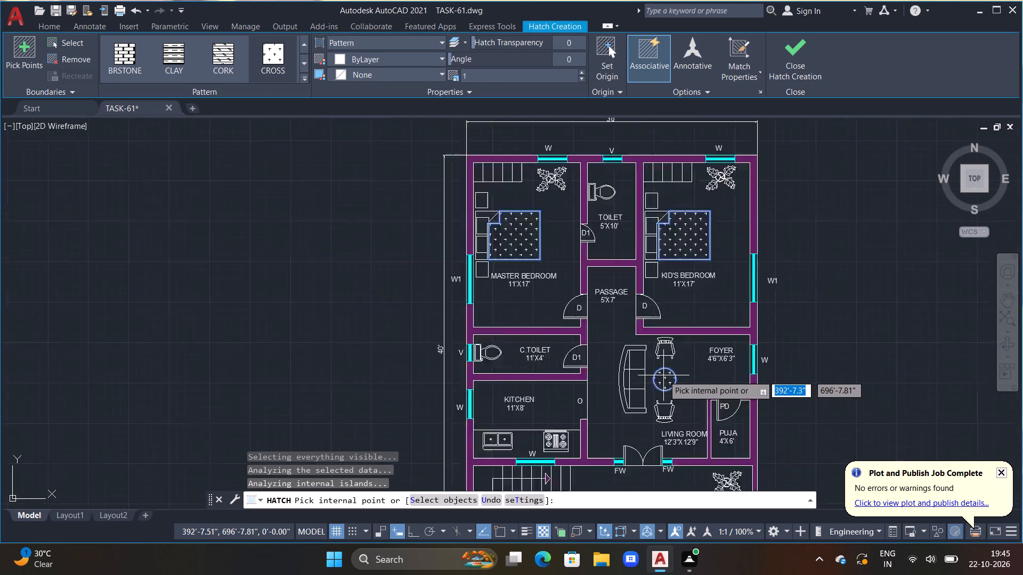
scroll(663, 375, "down", 1)
scroll(604, 408, "up", 2)
middle_click_drag(550, 235, 554, 399)
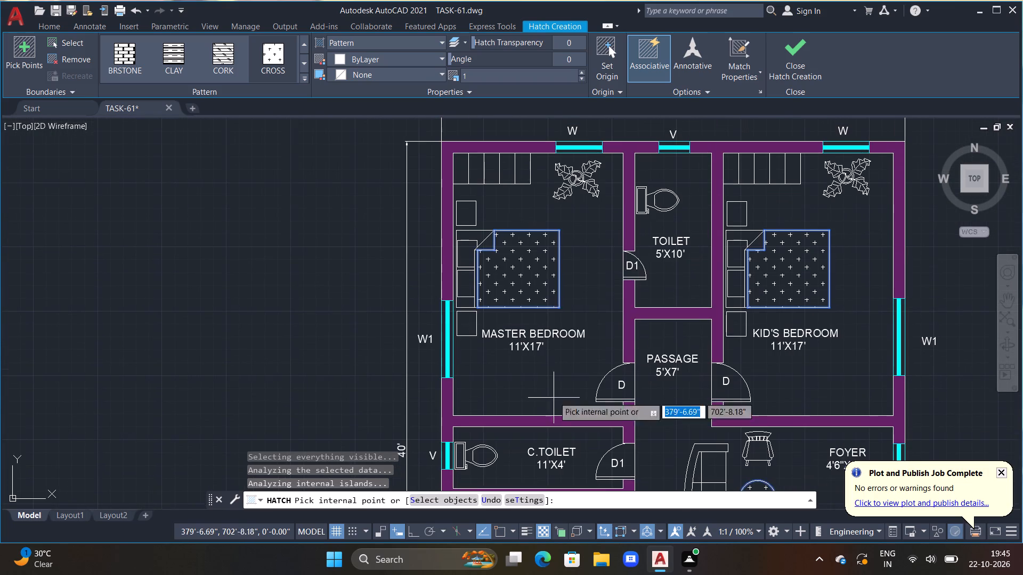
key("Escape")
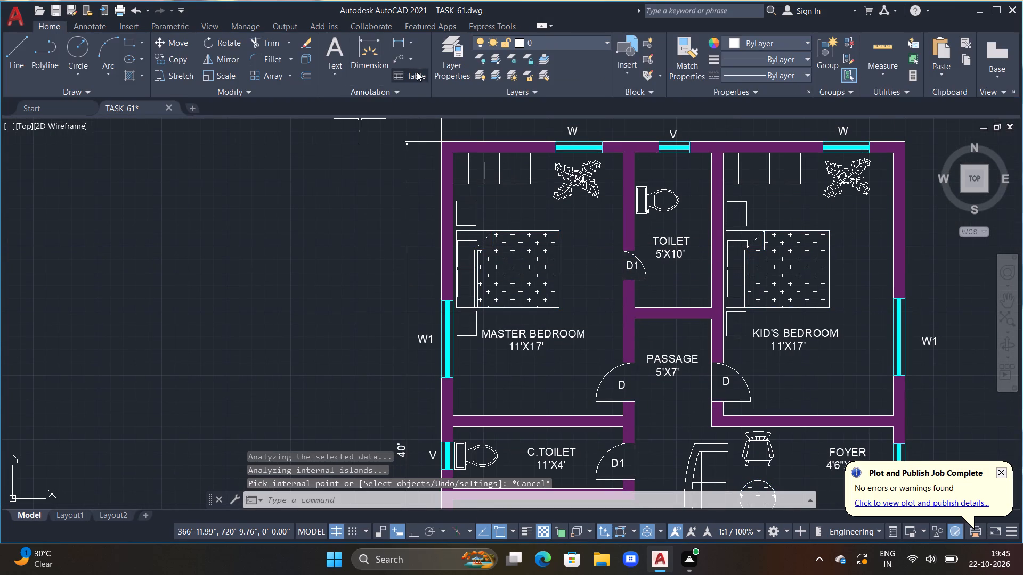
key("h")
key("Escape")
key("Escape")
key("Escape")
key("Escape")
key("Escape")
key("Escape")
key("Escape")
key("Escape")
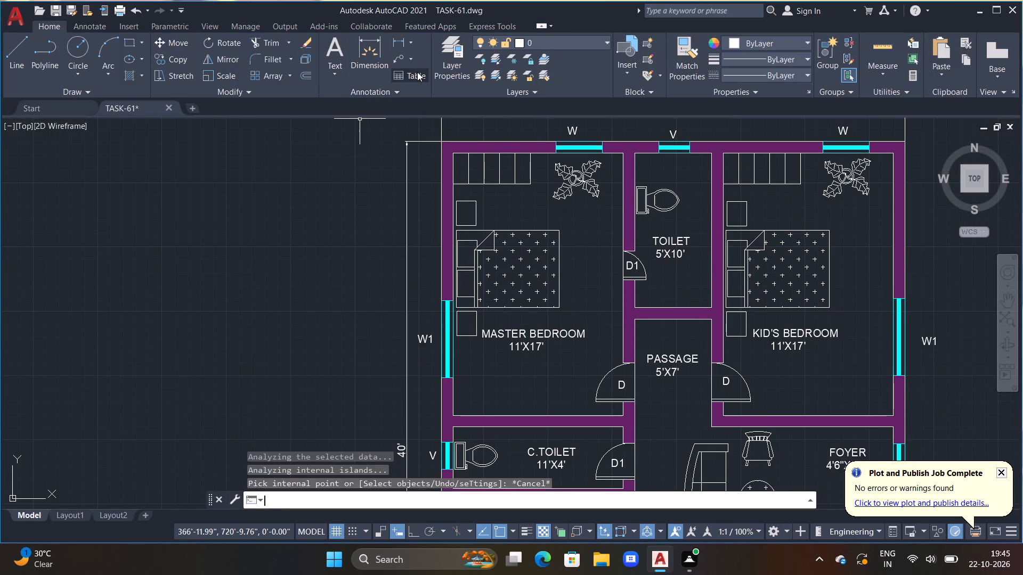
Hatch the master bedroom's upper bedside table with the GOST_GRO... diagonal-line pattern at a scale of 0.2.
type("h")
key("space")
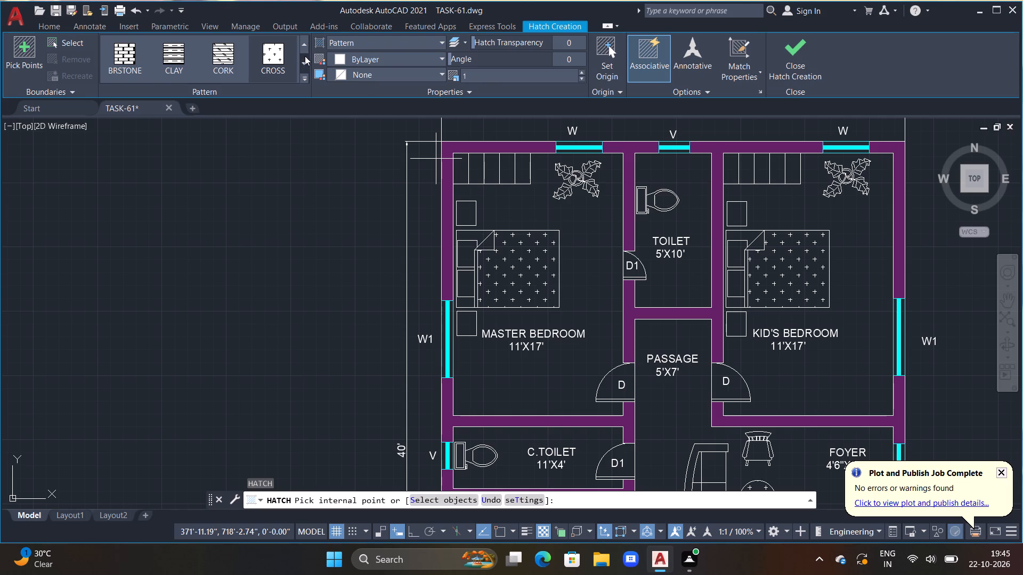
left_click(305, 60)
left_click(305, 60)
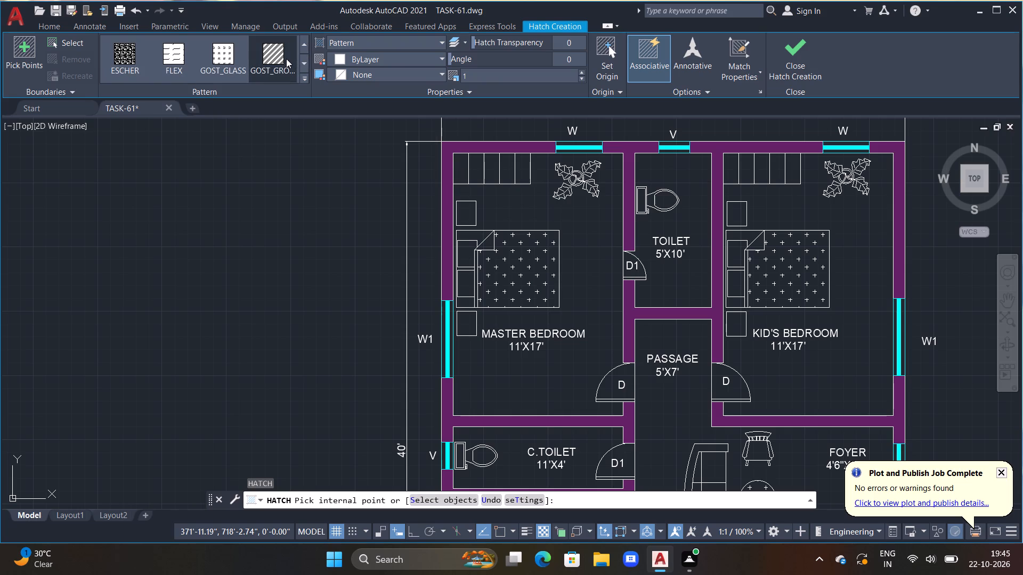
left_click(286, 59)
scroll(483, 229, "up", 2)
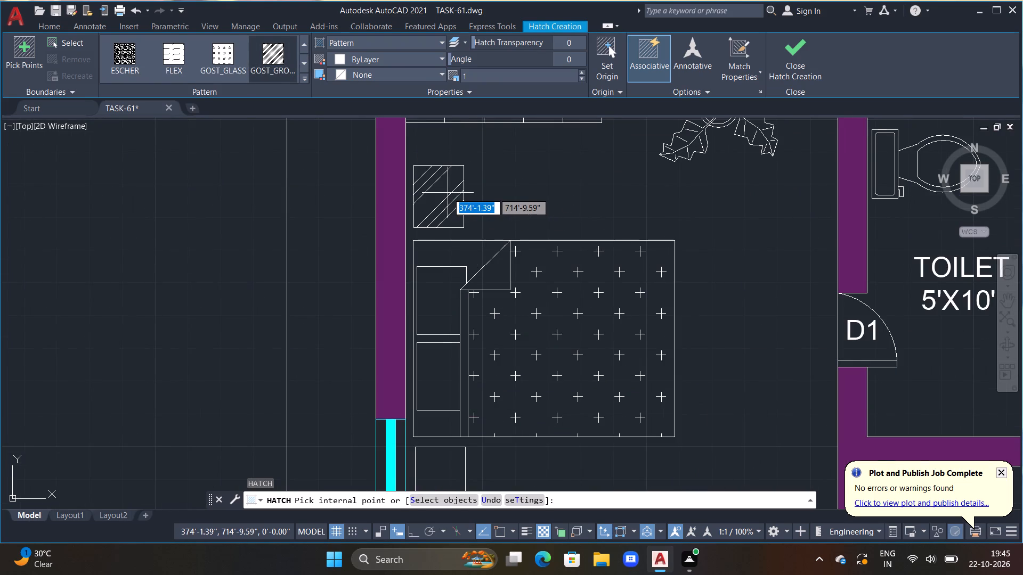
left_click(446, 191)
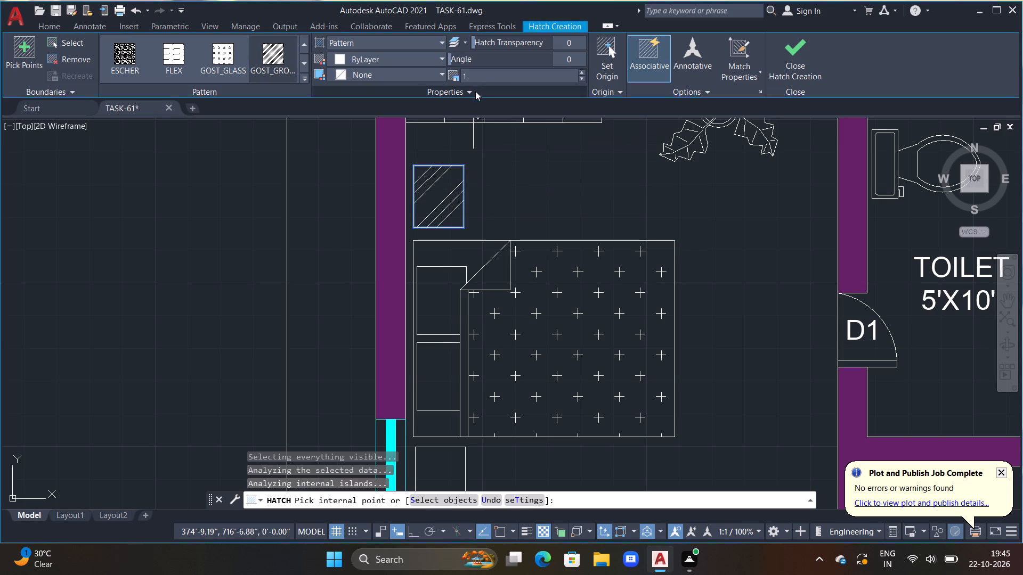
left_click(473, 75)
key("BackSpace")
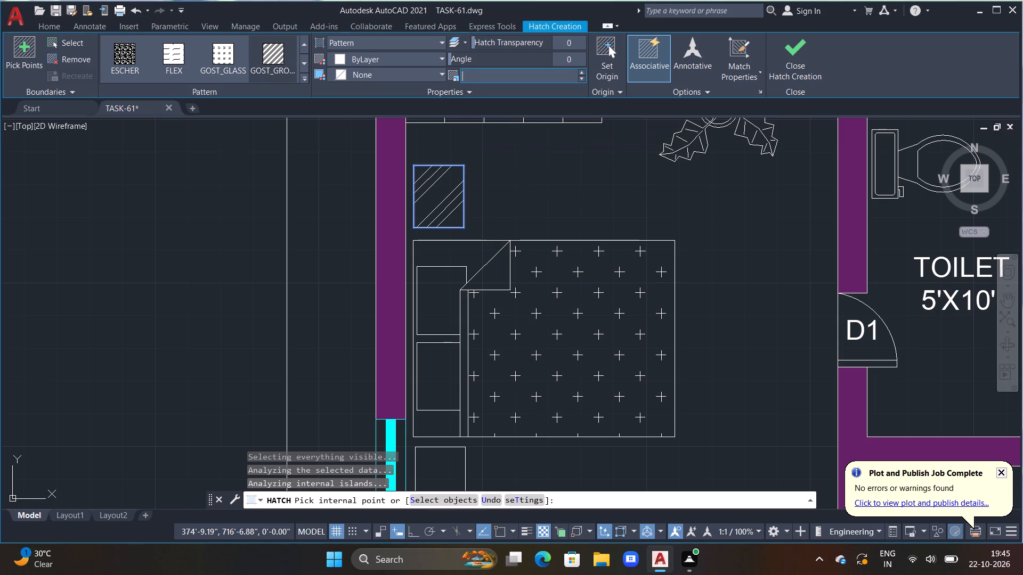
type("0.2")
key("Return")
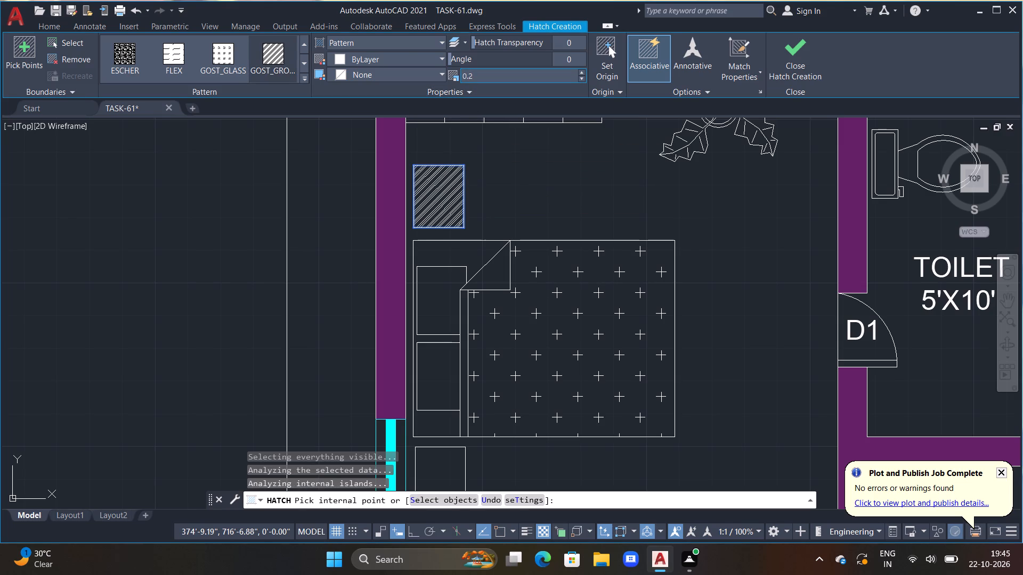
Hatch the master bedroom's lower bedside table and both kid's bedroom bedside tables with the same diagonal-line pattern at scale 0.2.
middle_click_drag(575, 183, 566, 86)
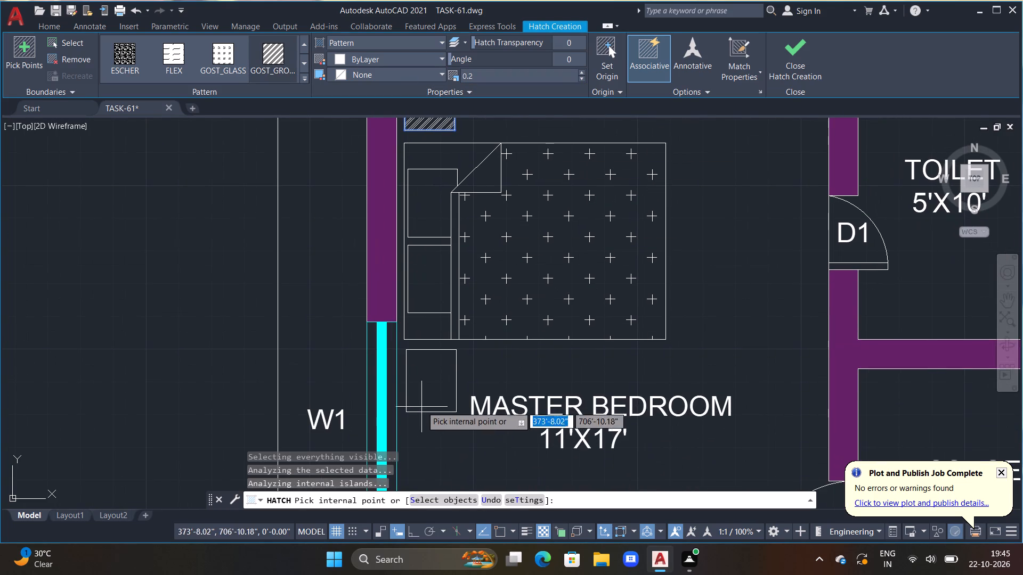
left_click(429, 385)
scroll(429, 385, "down", 3)
scroll(622, 382, "up", 3)
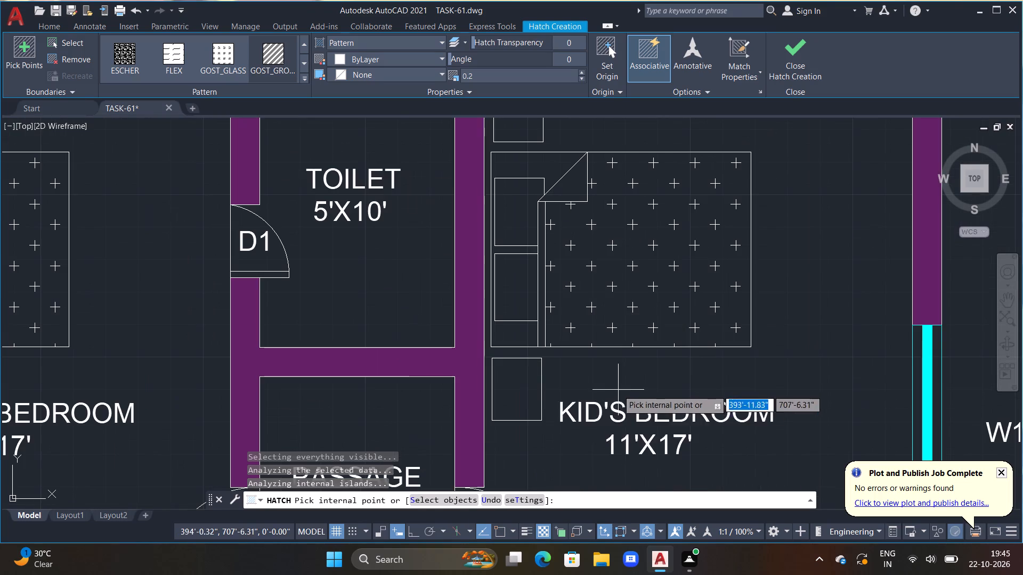
left_click(522, 395)
middle_click_drag(527, 242, 534, 389)
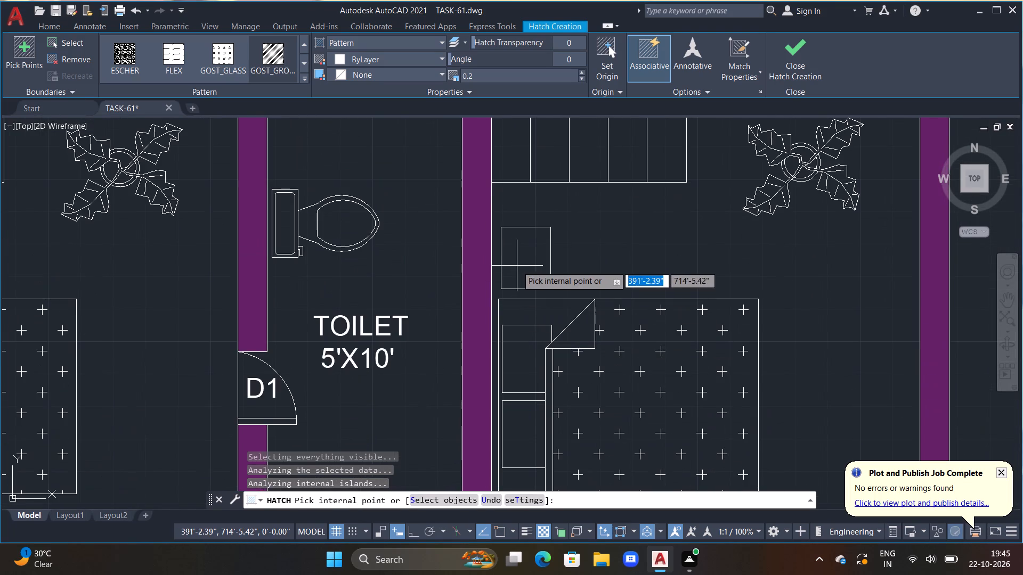
left_click(517, 266)
key("Escape")
scroll(541, 219, "down", 1)
key("Escape")
key("Escape")
Examine the bedrooms, kitchen, living room and verandah for furniture and labels that still need attention.
scroll(413, 248, "down", 1)
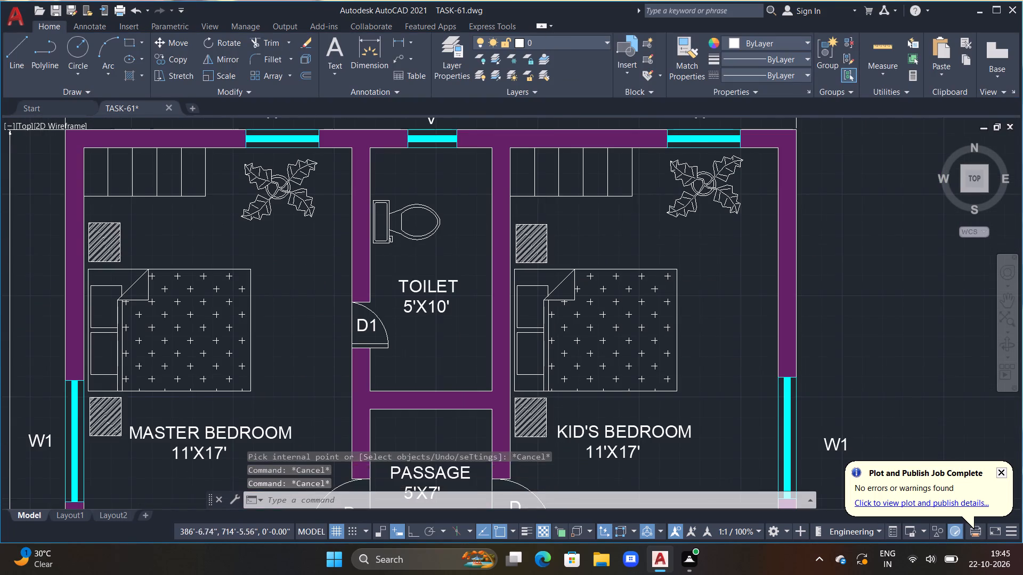
scroll(413, 248, "down", 1)
middle_click_drag(414, 279, 453, 223)
key("Escape")
middle_click_drag(481, 360, 488, 301)
key("Escape")
scroll(405, 307, "up", 1)
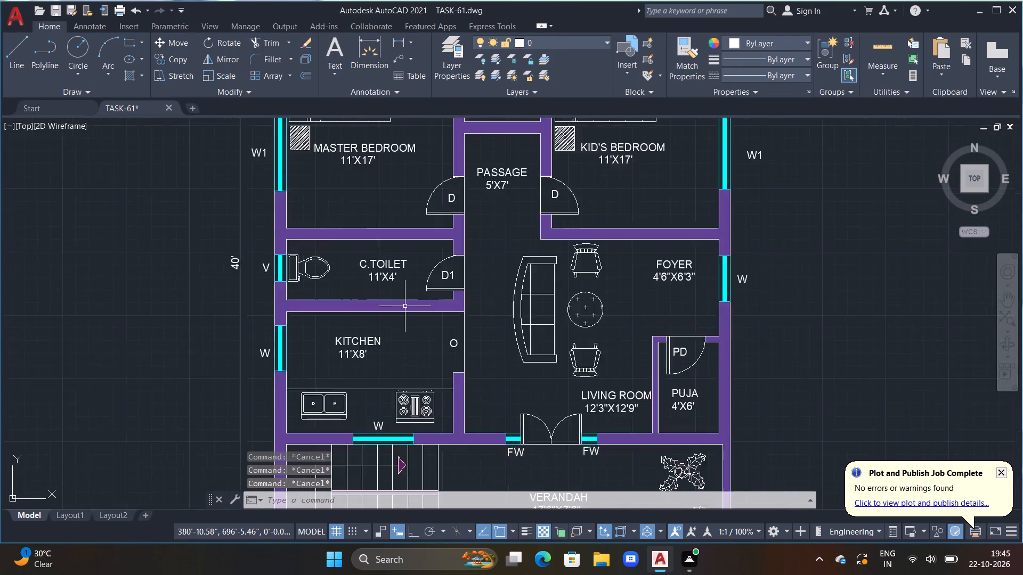
scroll(405, 306, "up", 1)
scroll(401, 318, "down", 1)
middle_click_drag(407, 352, 419, 303)
scroll(375, 362, "up", 1)
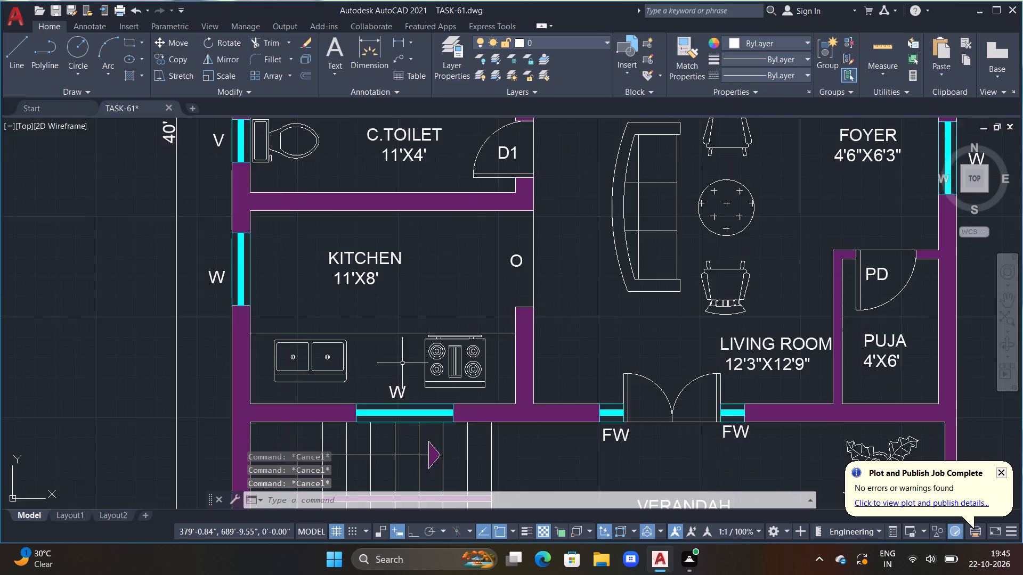
scroll(404, 364, "up", 1)
scroll(404, 364, "down", 1)
middle_click_drag(313, 357, 285, 359)
middle_click_drag(733, 290, 521, 362)
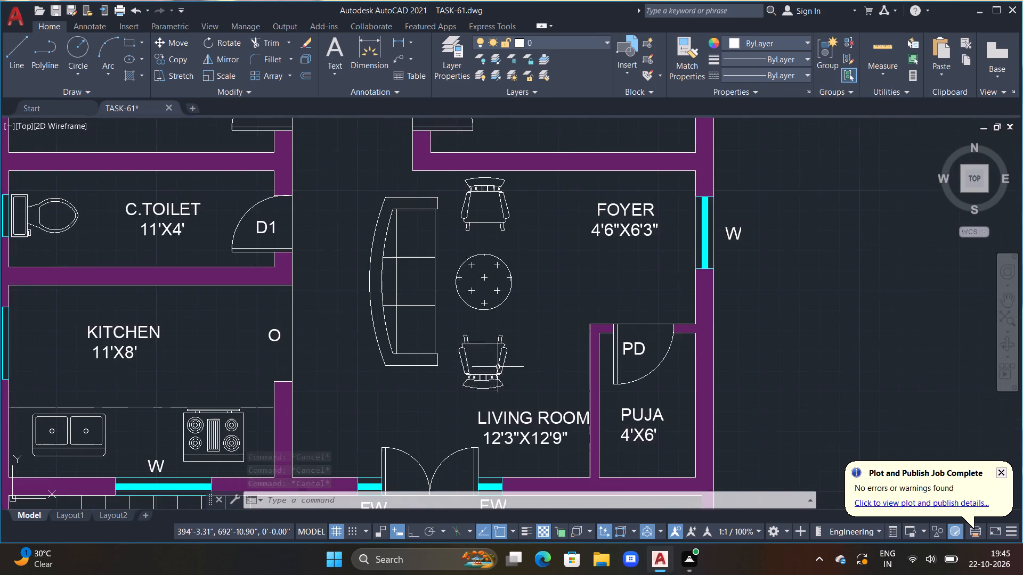
scroll(547, 314, "down", 2)
middle_click_drag(551, 225, 552, 325)
scroll(542, 255, "up", 1)
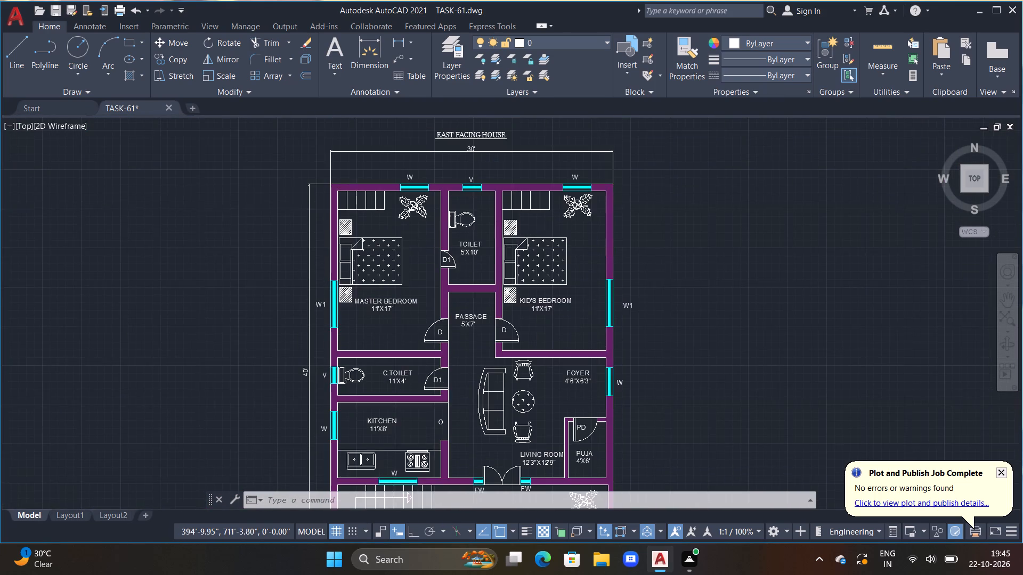
scroll(542, 250, "up", 1)
scroll(552, 326, "down", 2)
scroll(494, 273, "up", 2)
middle_click_drag(477, 265, 480, 252)
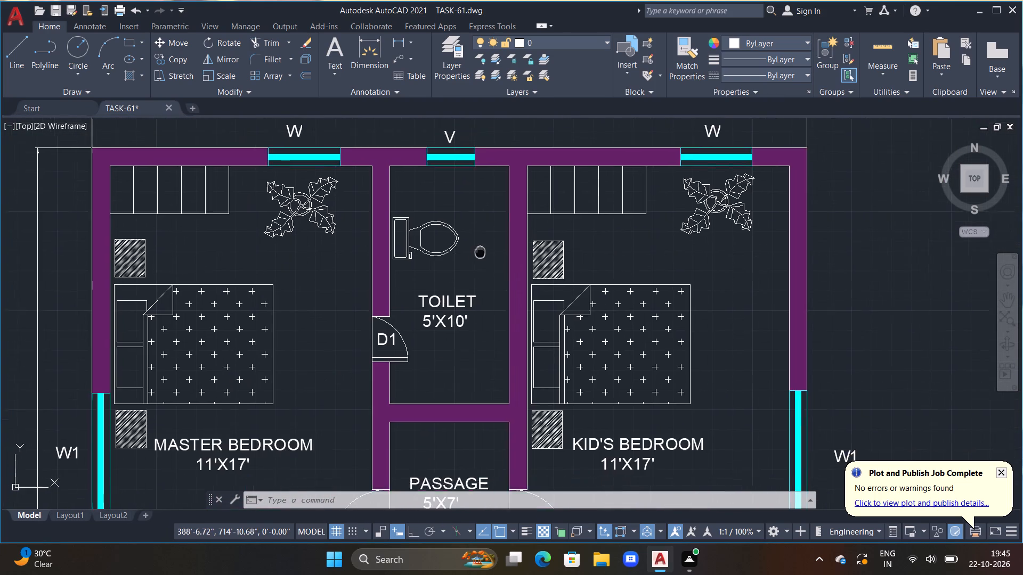
scroll(485, 237, "up", 1)
middle_click_drag(480, 252, 492, 208)
scroll(487, 227, "down", 2)
scroll(343, 295, "up", 5)
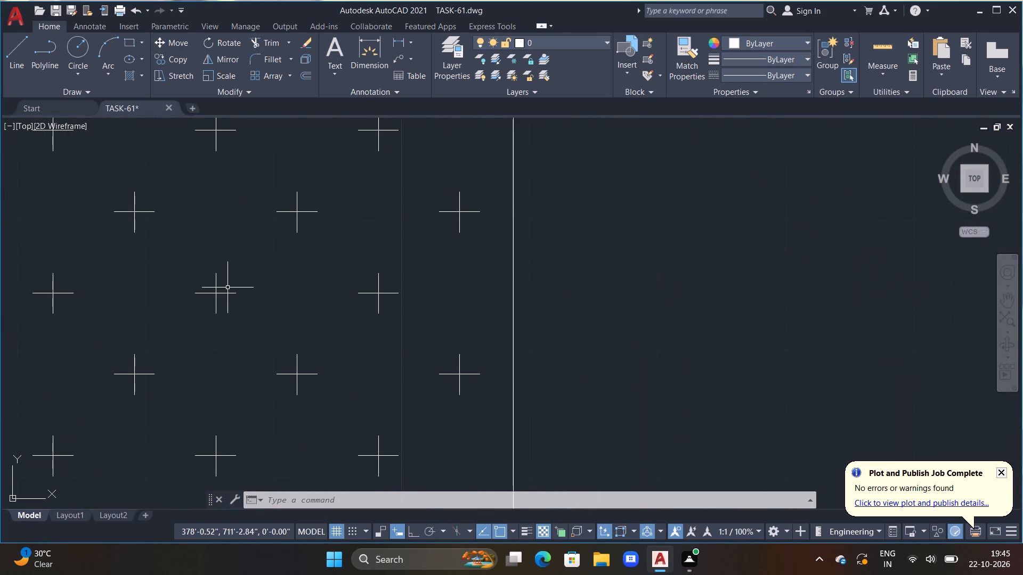
scroll(226, 289, "down", 5)
middle_click_drag(294, 302, 310, 266)
key("Escape")
key("Escape")
key("Escape")
key("Escape")
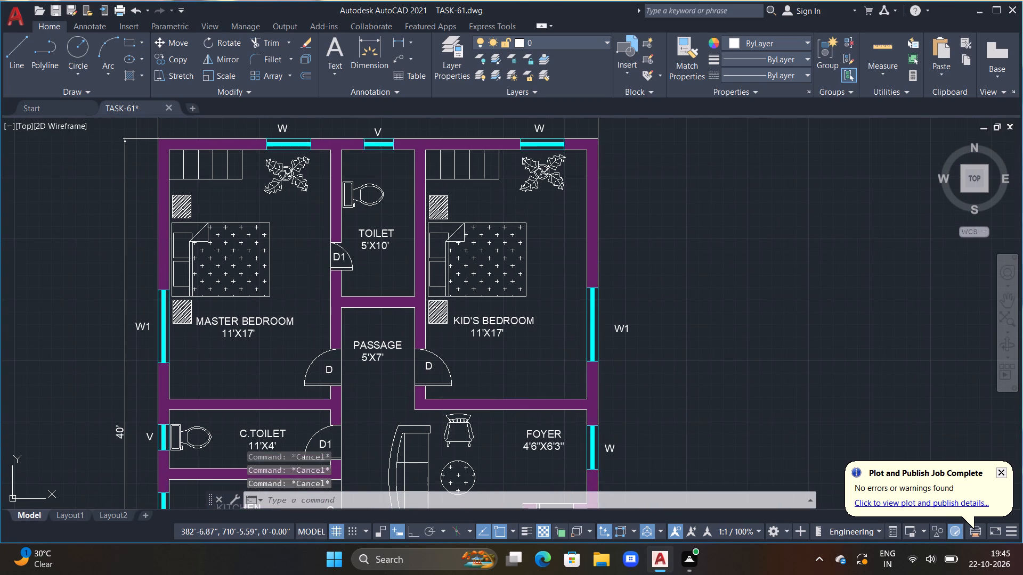
scroll(310, 269, "down", 1)
key("Escape")
middle_click_drag(261, 358, 283, 268)
middle_click_drag(300, 326, 308, 287)
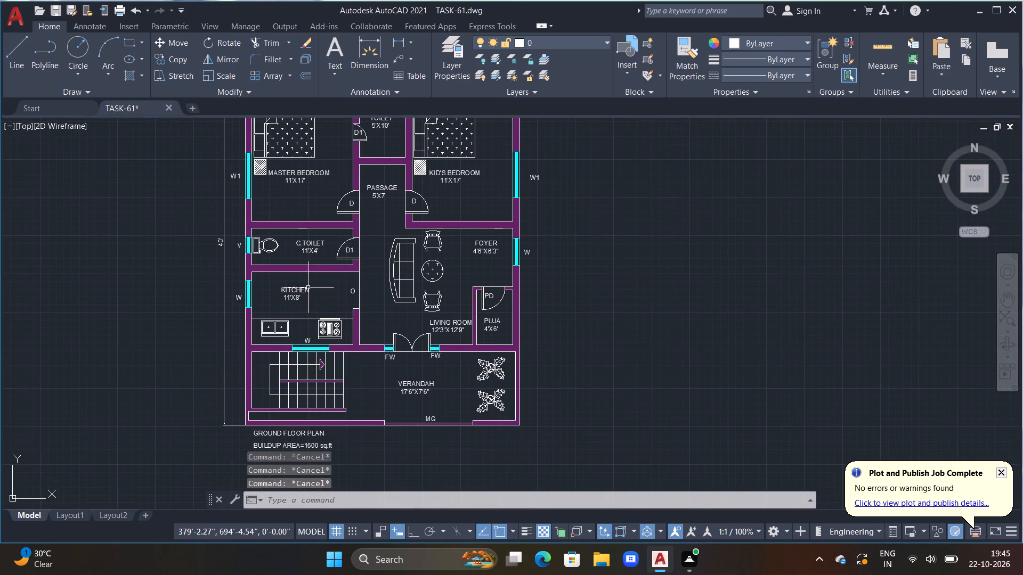
key("Escape")
key("Escape")
middle_click_drag(312, 315, 321, 323)
Insert a space before 11'X8' in the kitchen label so the size sits more centrally under KITCHEN.
scroll(318, 316, "up", 2)
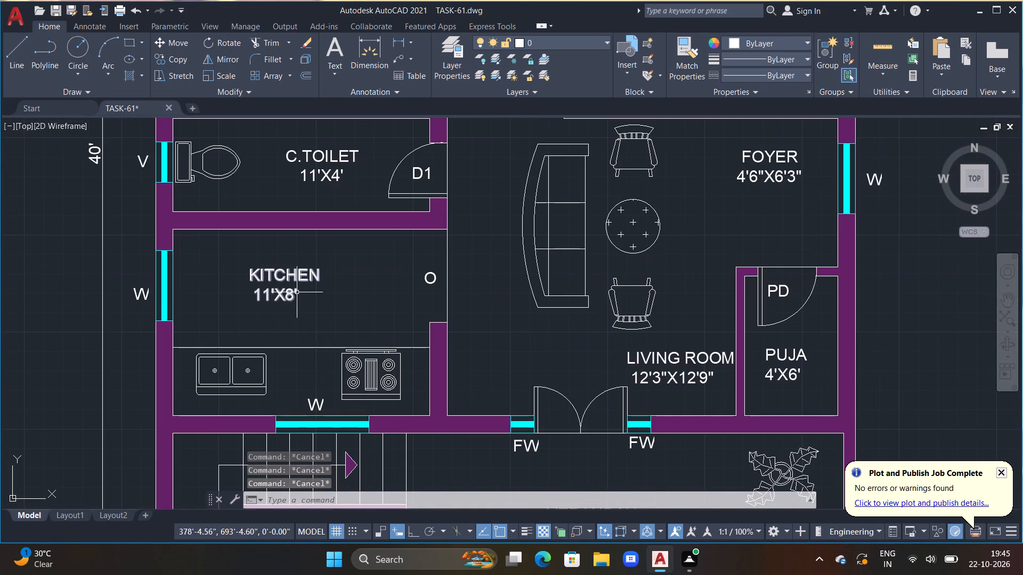
double_click(291, 290)
scroll(286, 292, "up", 3)
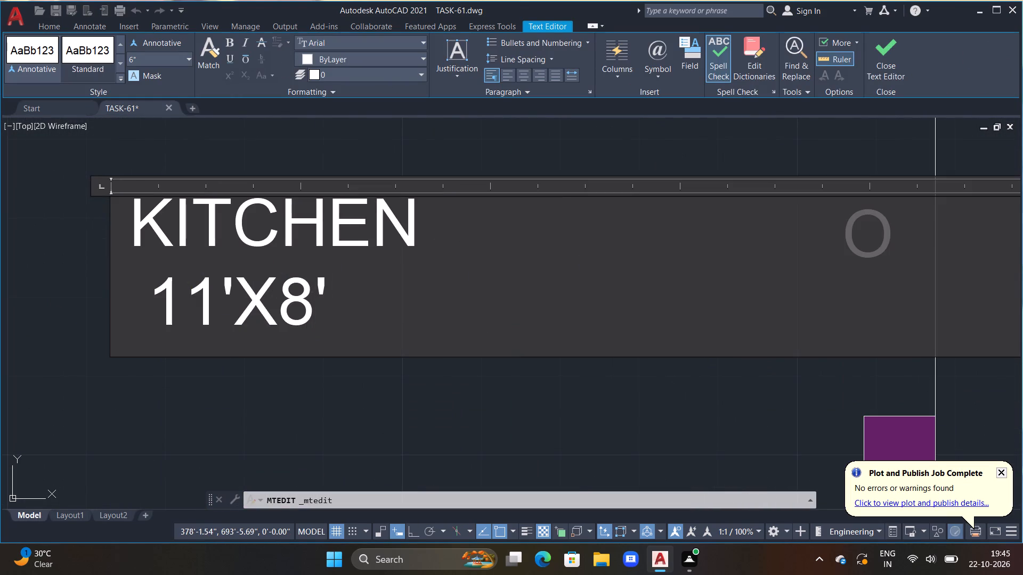
left_click_drag(147, 309, 156, 318)
key("space")
left_click(62, 324)
Move the LIVING ROOM 12'3"X12'9" label about 9 inches diagonally up and left, away from the puja room wall.
scroll(62, 323, "down", 5)
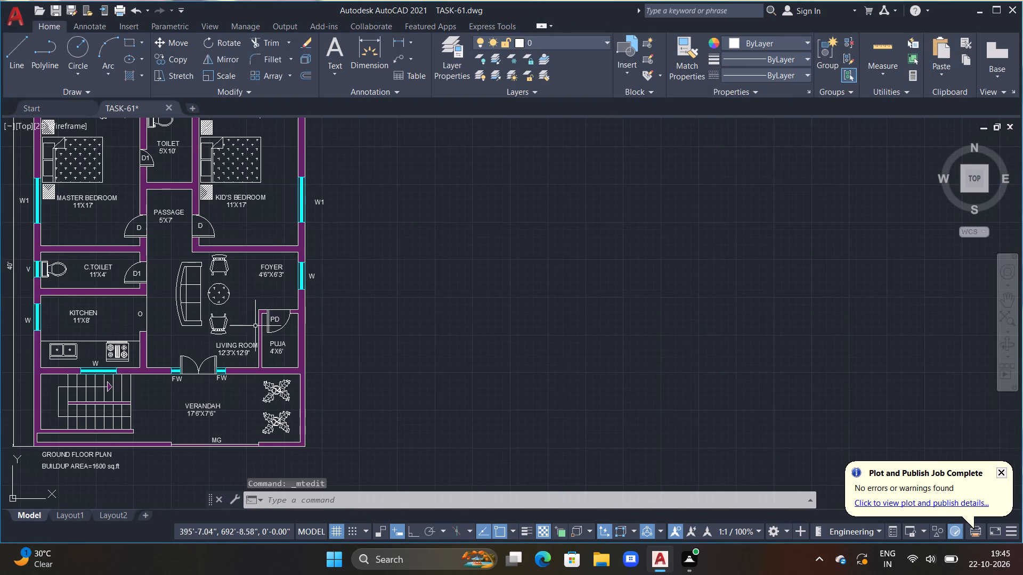
scroll(256, 336, "up", 2)
middle_click_drag(256, 334, 435, 246)
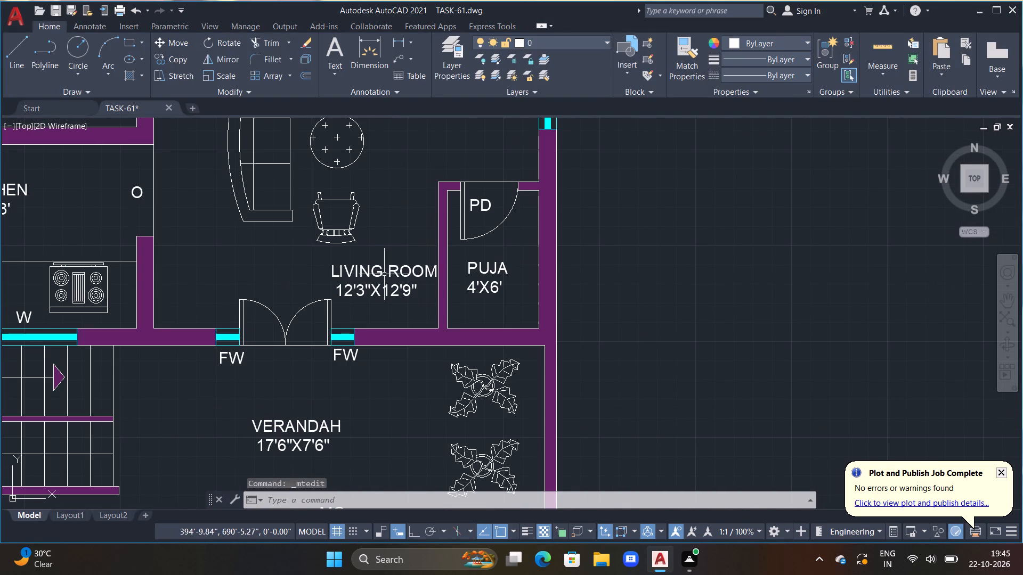
left_click(384, 272)
type("m")
key("space")
left_click_drag(387, 269, 377, 262)
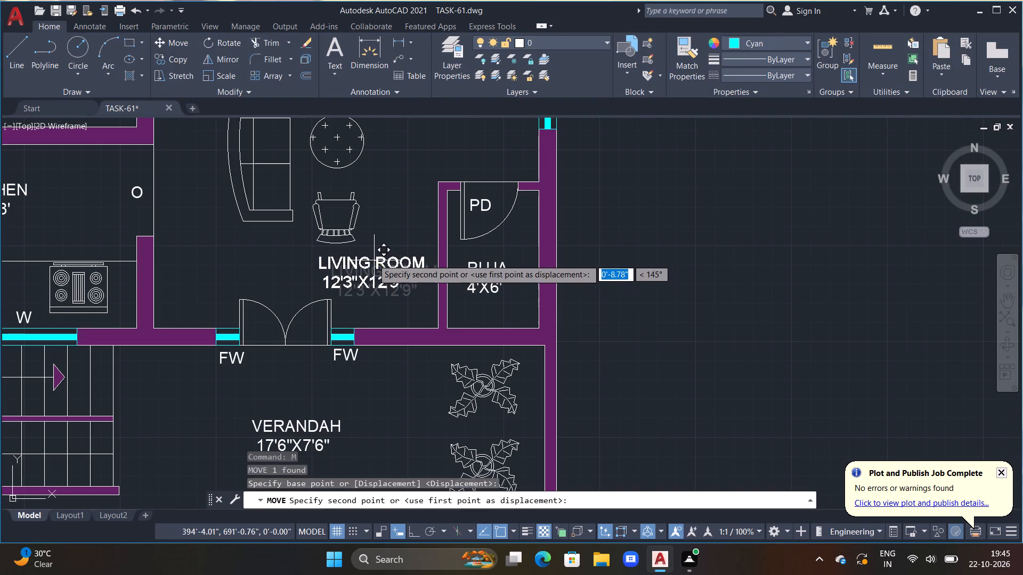
left_click(373, 259)
Review the whole floor plan from the verandah up to the EAST FACING HOUSE title.
scroll(500, 273, "down", 1)
scroll(491, 272, "up", 1)
scroll(481, 274, "down", 2)
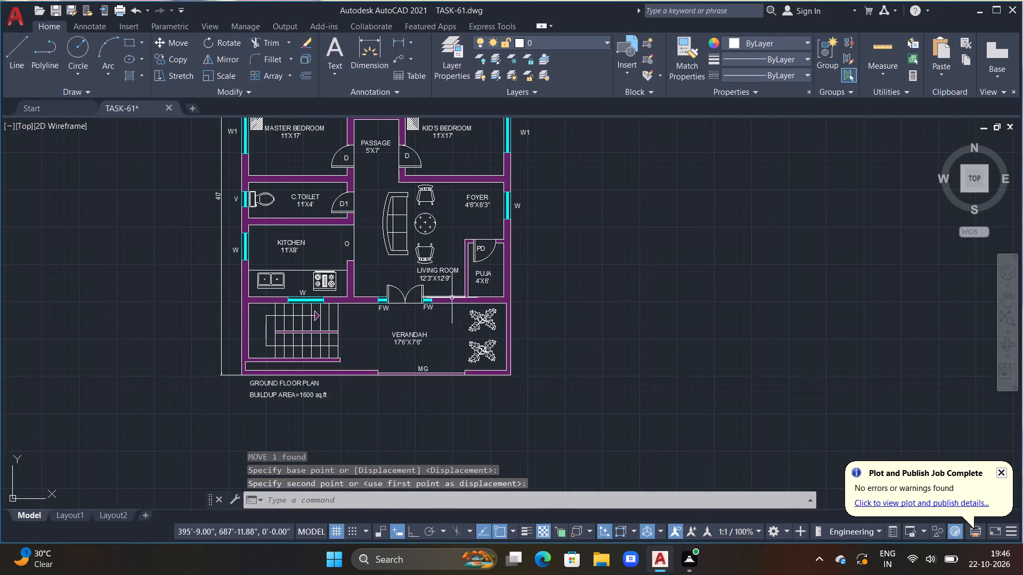
middle_click_drag(453, 299, 504, 370)
middle_click_drag(462, 276, 499, 334)
key("Escape")
key("Escape")
key("Escape")
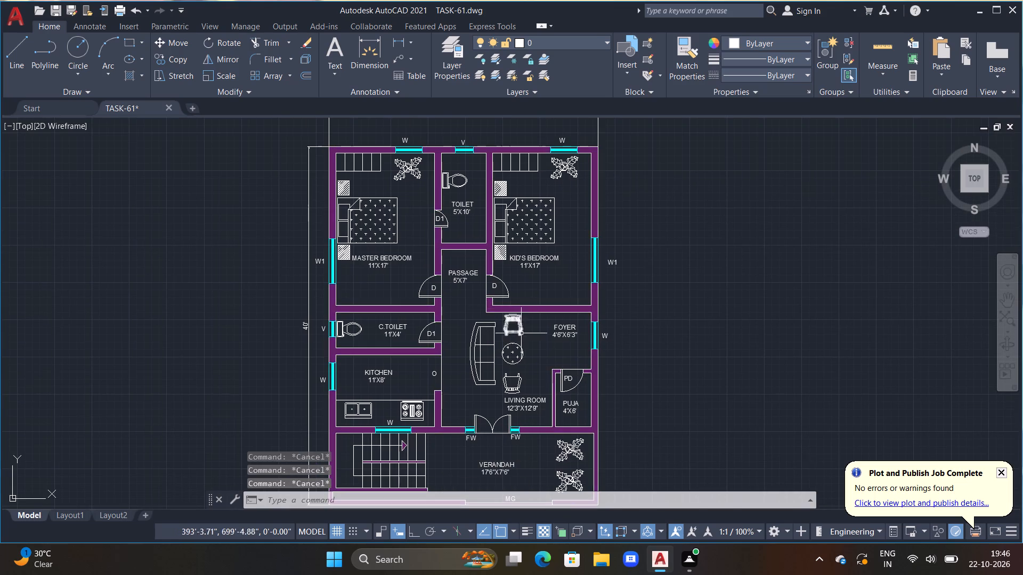
key("Escape")
scroll(533, 351, "down", 1)
middle_click_drag(521, 365, 547, 349)
key("Escape")
scroll(547, 319, "up", 1)
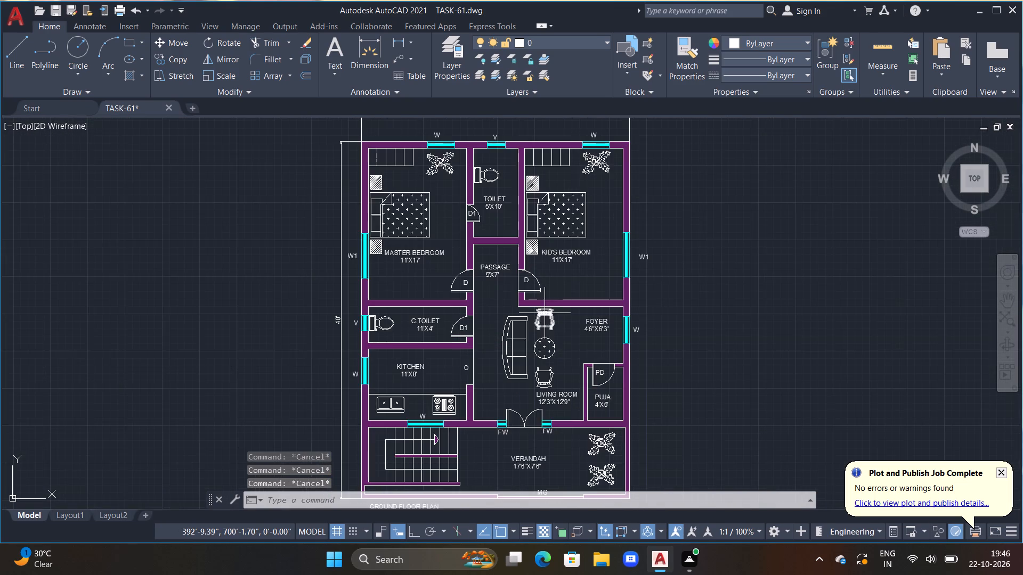
scroll(545, 313, "up", 1)
scroll(545, 316, "down", 1)
middle_click_drag(527, 308, 540, 411)
key("Escape")
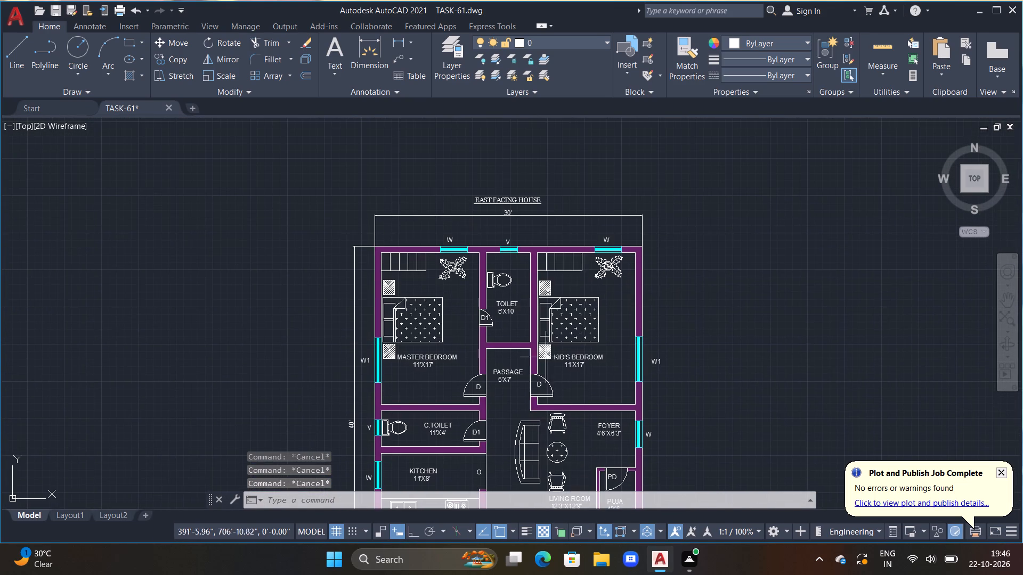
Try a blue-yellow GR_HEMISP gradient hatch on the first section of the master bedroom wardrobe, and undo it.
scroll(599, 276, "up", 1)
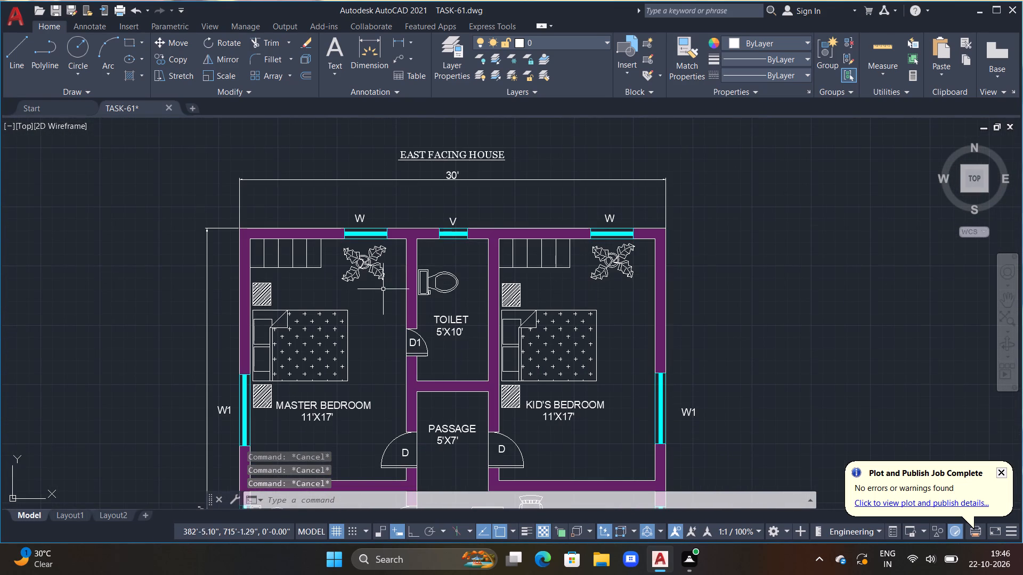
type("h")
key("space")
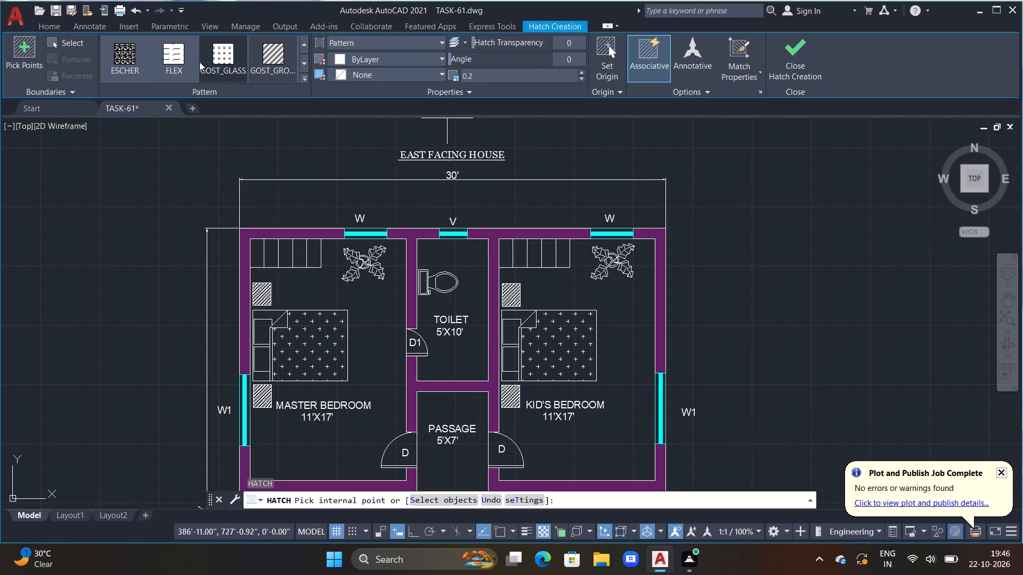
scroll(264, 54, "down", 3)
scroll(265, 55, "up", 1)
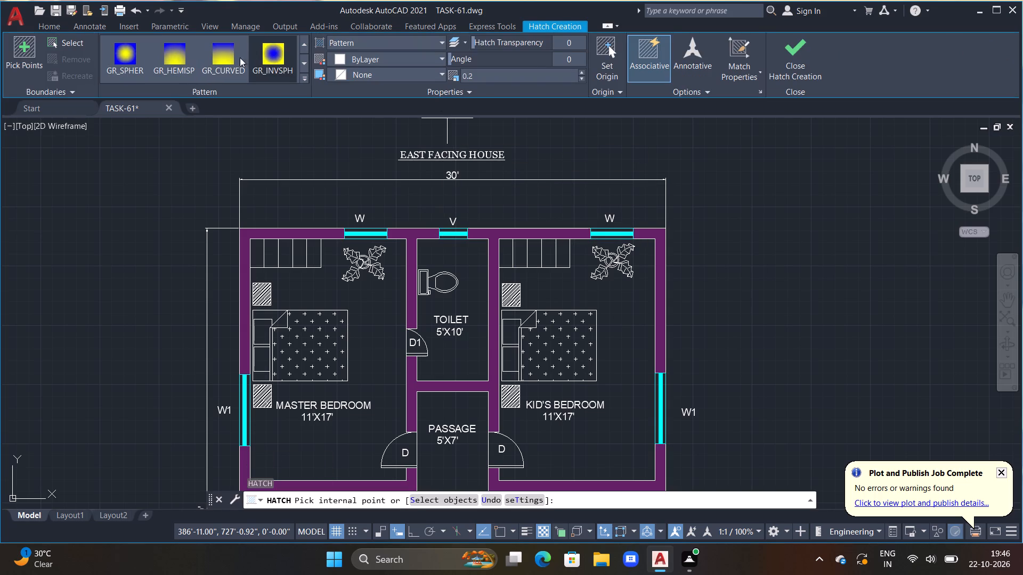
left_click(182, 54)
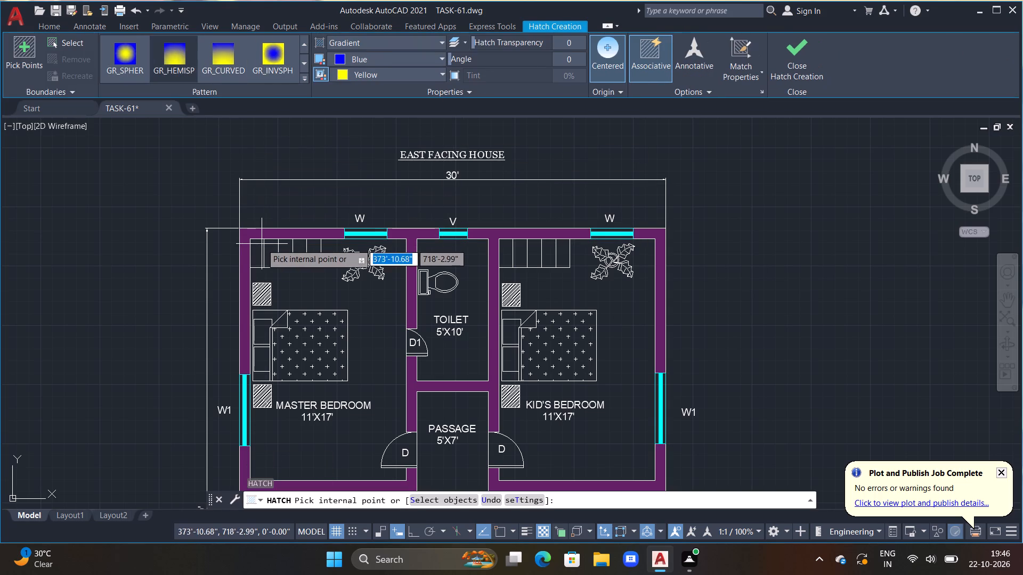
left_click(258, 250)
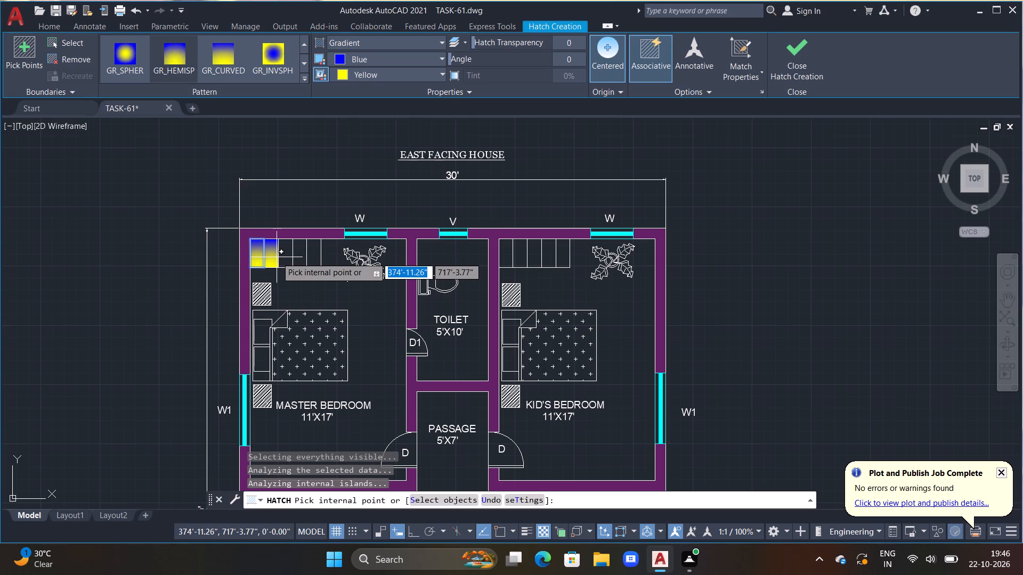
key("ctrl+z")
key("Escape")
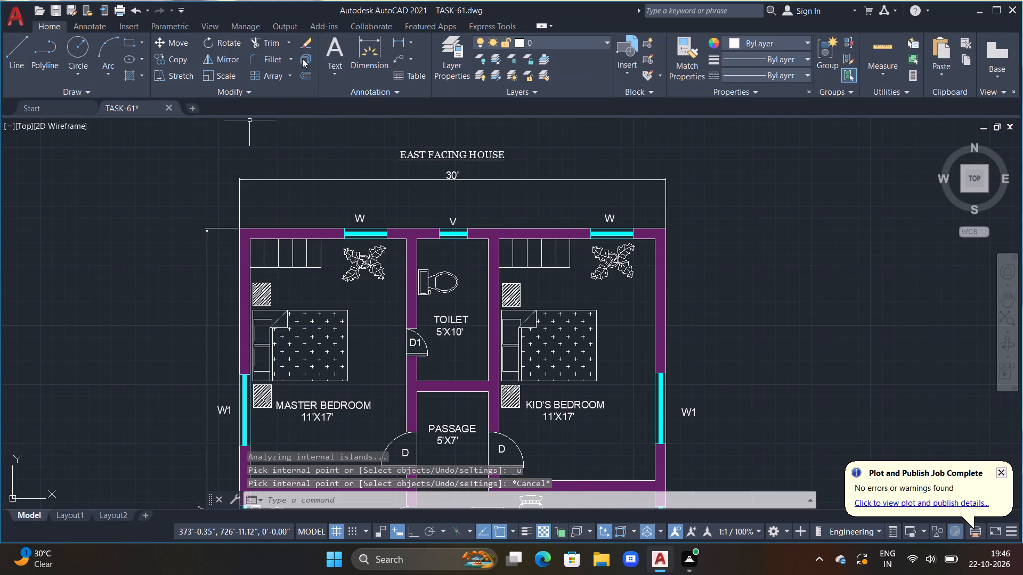
Look through the available hatch patterns for one that suits the master bedroom wardrobe.
type("h")
key("space")
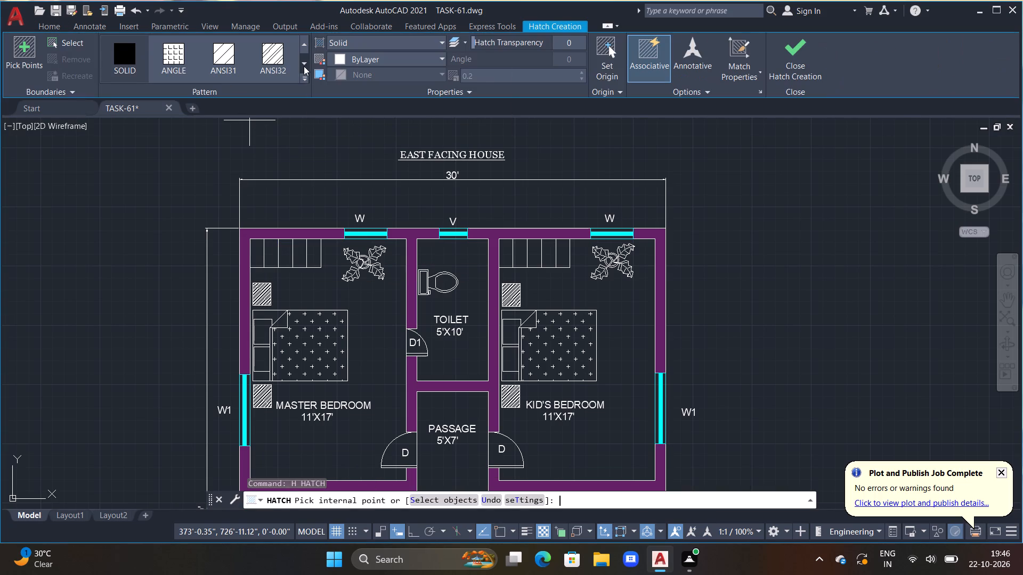
double_click(306, 60)
left_click(305, 59)
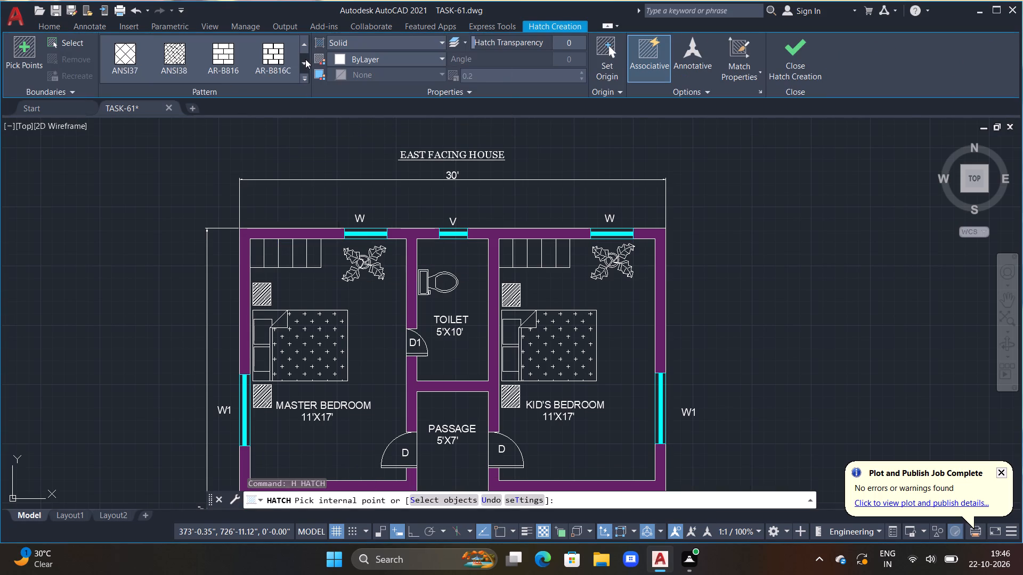
left_click(305, 59)
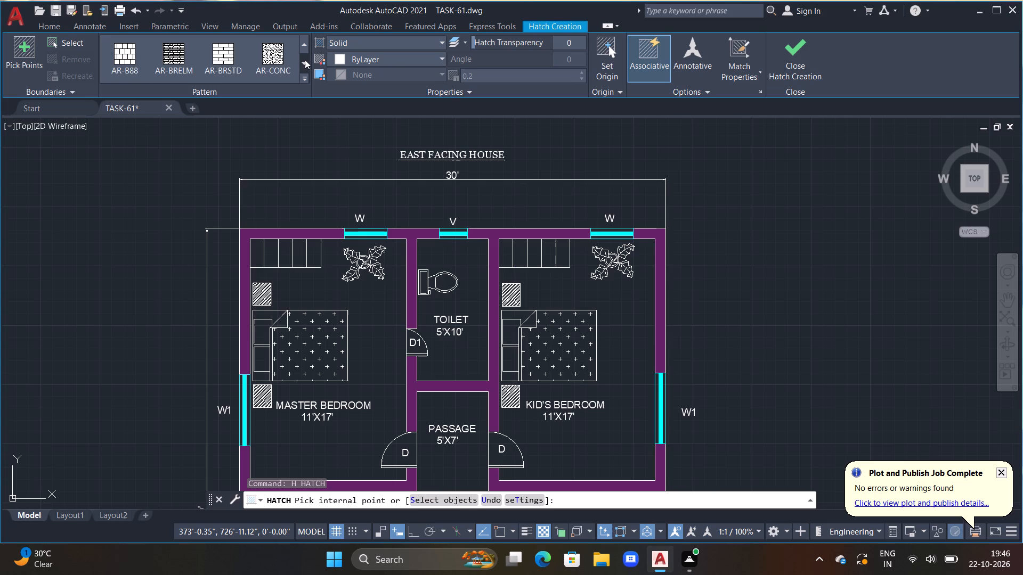
left_click(305, 60)
left_click(305, 60)
left_click(303, 61)
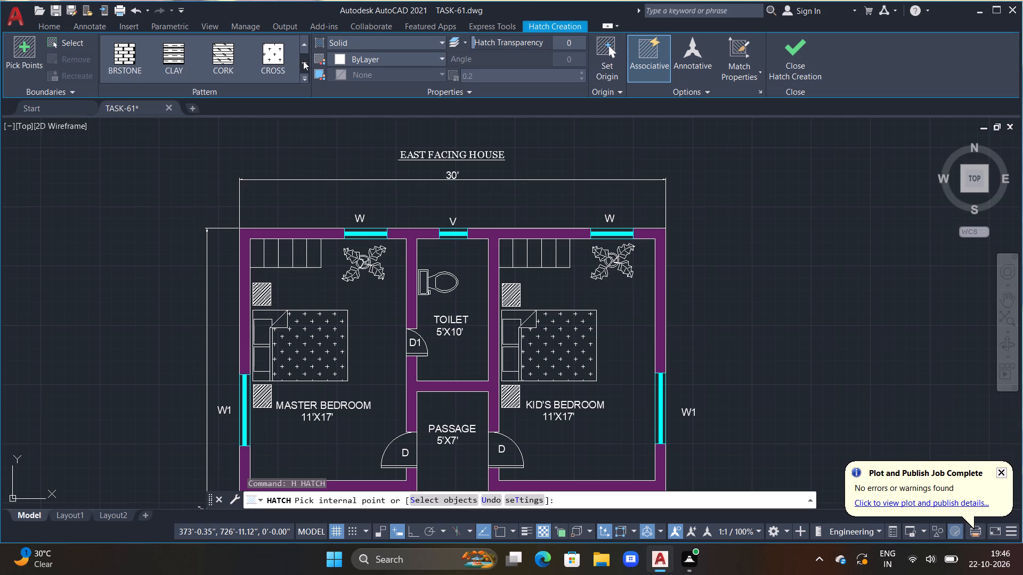
left_click(303, 62)
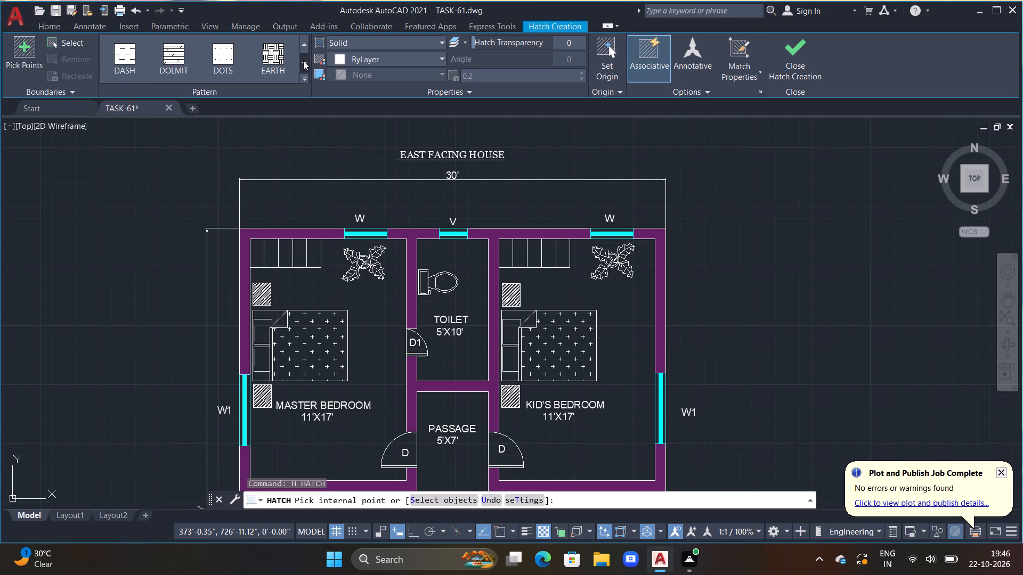
left_click(303, 61)
left_click(303, 60)
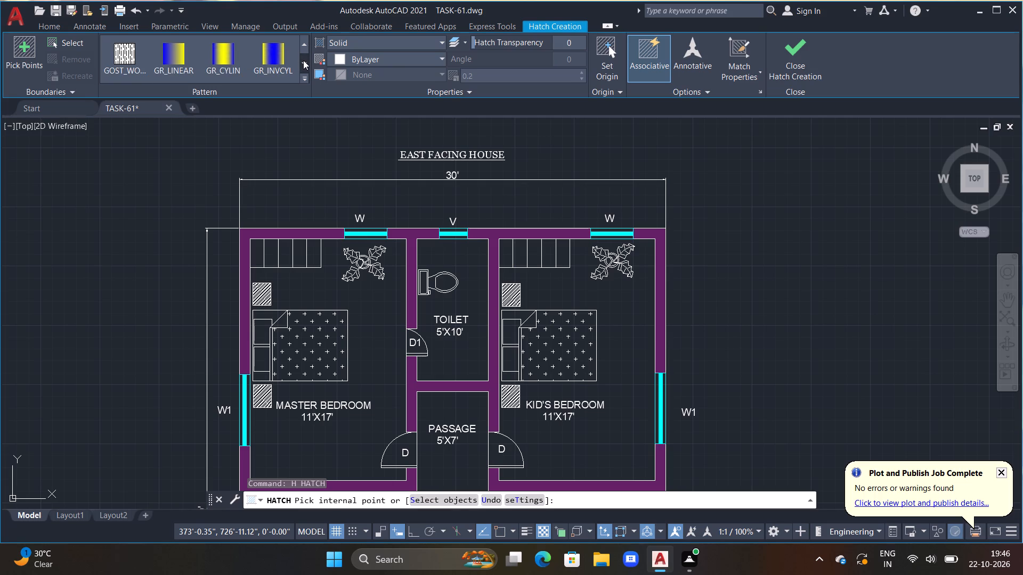
left_click(303, 60)
left_click(303, 60)
left_click(303, 60)
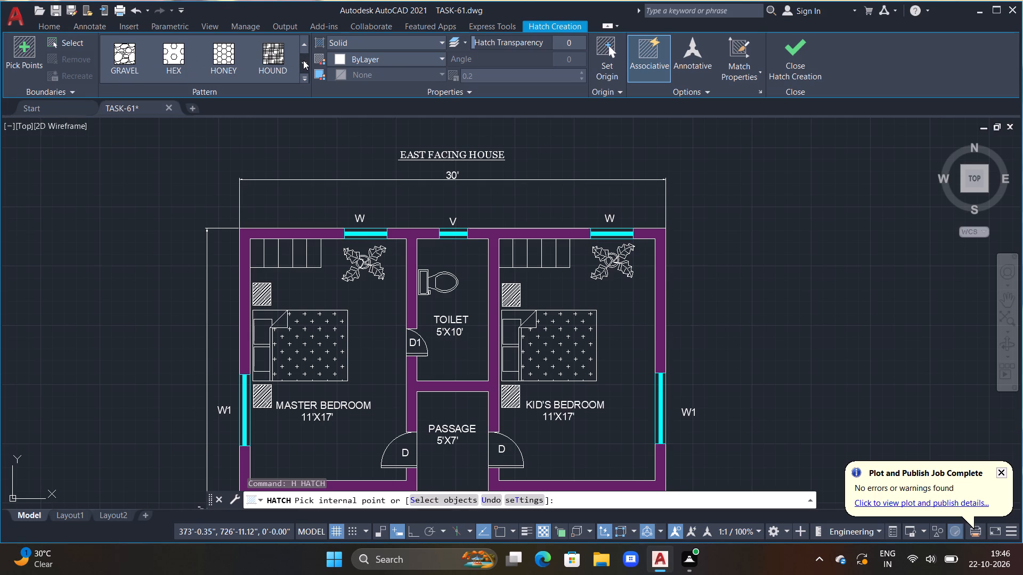
left_click(303, 60)
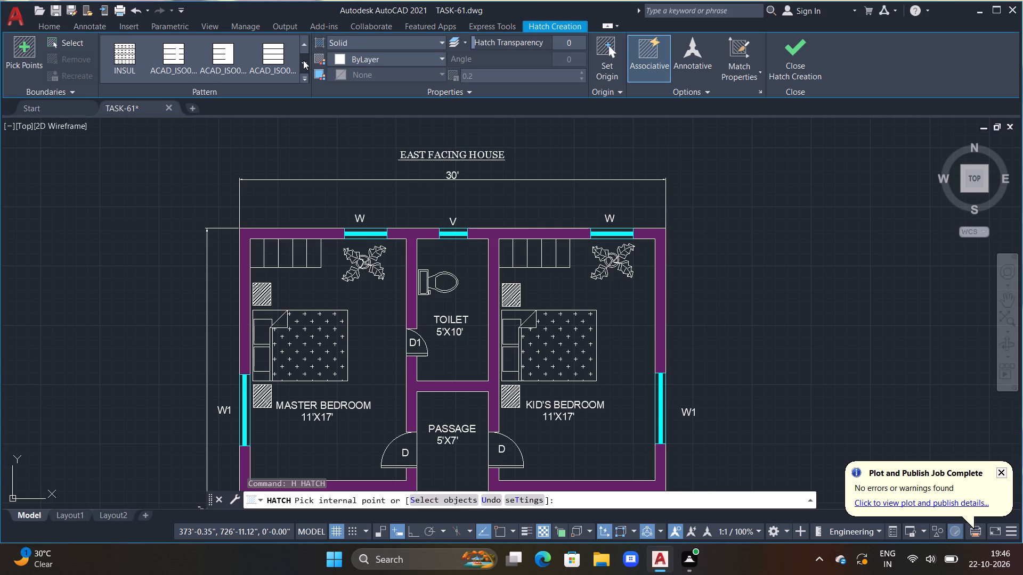
left_click(303, 60)
left_click(303, 60)
left_click(303, 60)
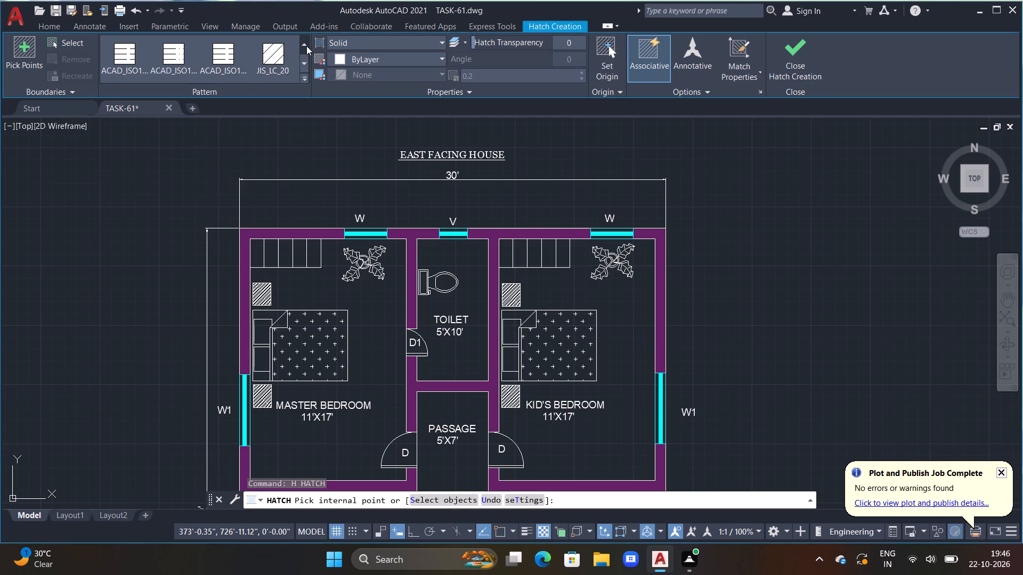
double_click(306, 46)
left_click(306, 46)
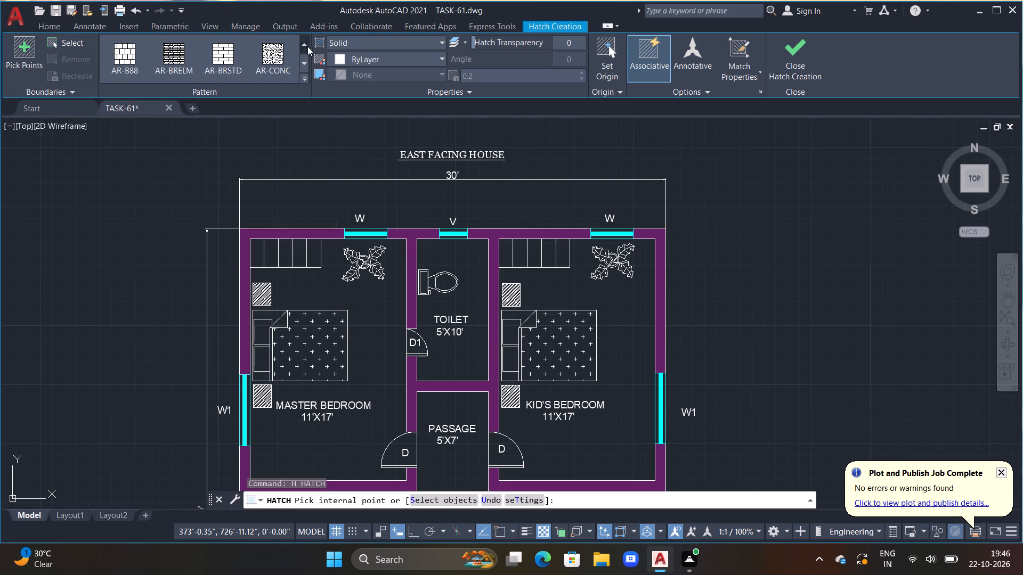
left_click(308, 45)
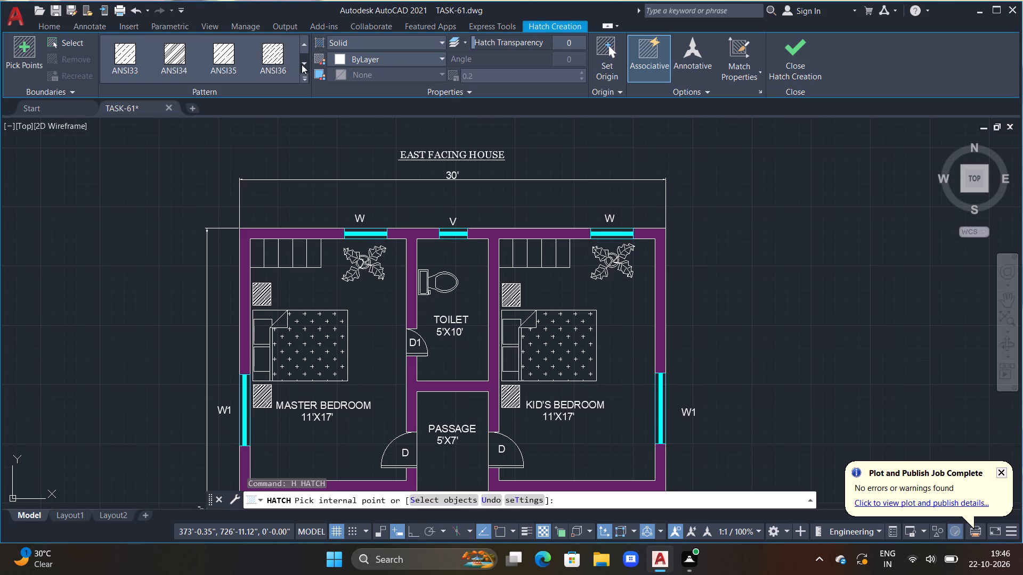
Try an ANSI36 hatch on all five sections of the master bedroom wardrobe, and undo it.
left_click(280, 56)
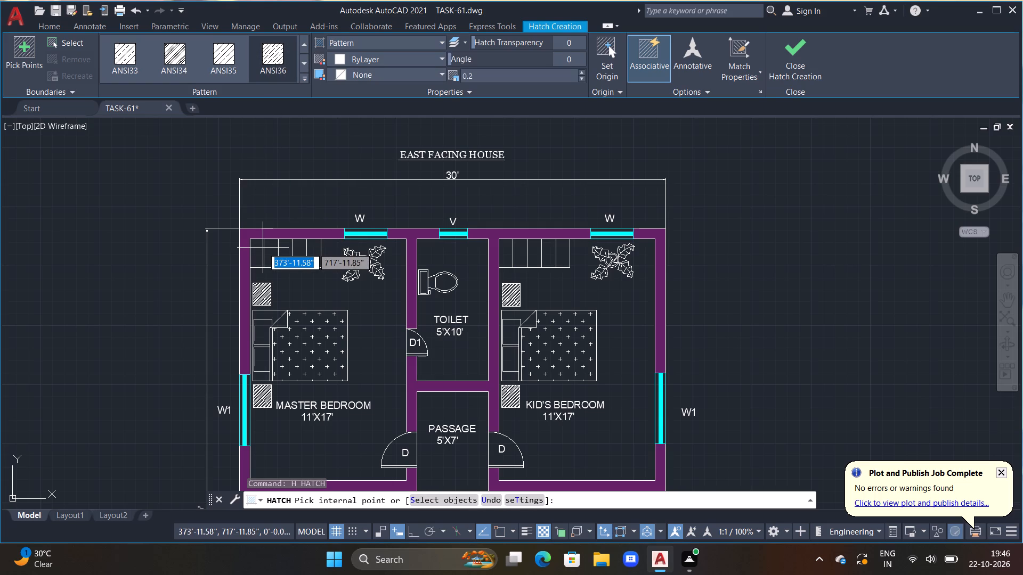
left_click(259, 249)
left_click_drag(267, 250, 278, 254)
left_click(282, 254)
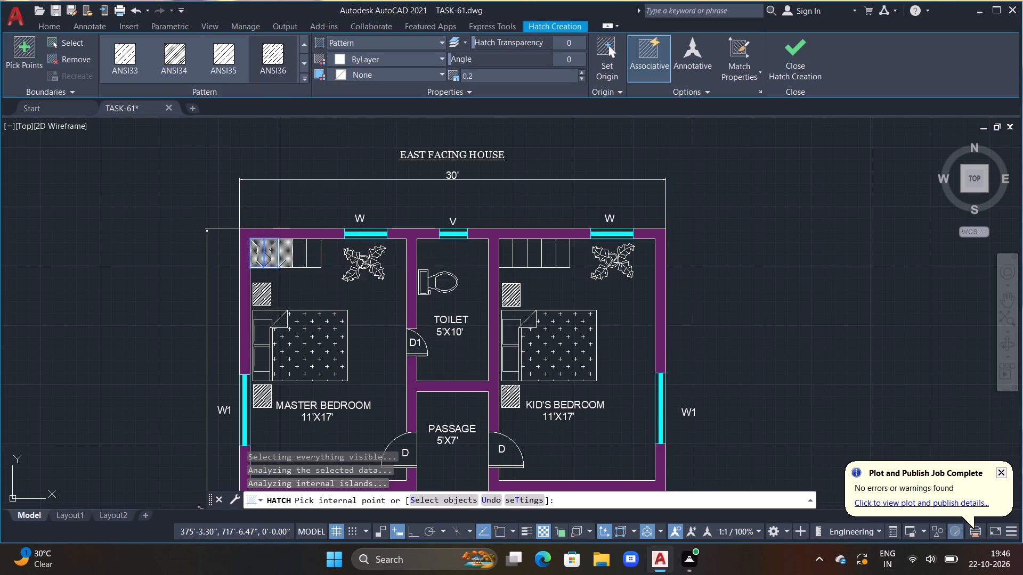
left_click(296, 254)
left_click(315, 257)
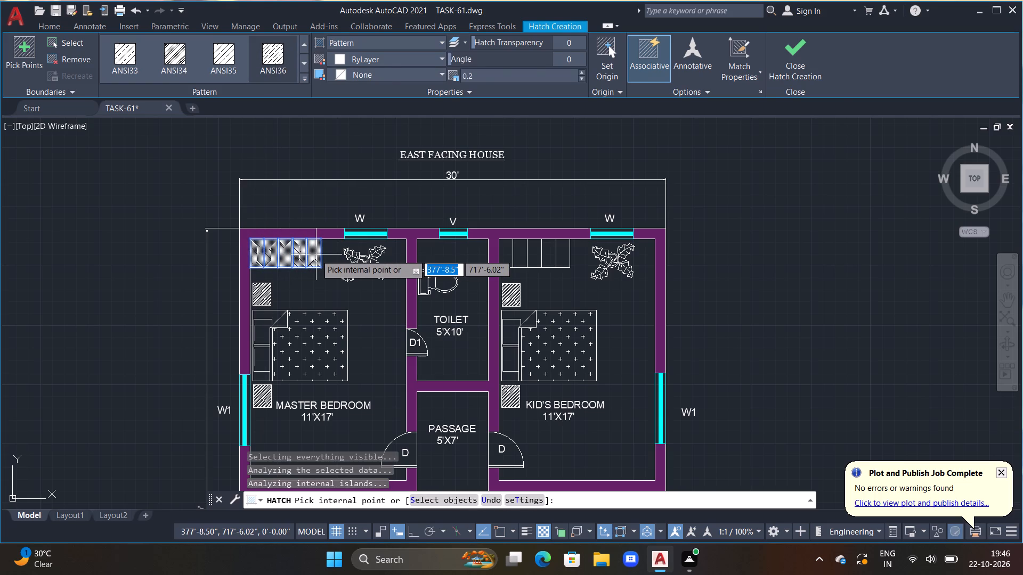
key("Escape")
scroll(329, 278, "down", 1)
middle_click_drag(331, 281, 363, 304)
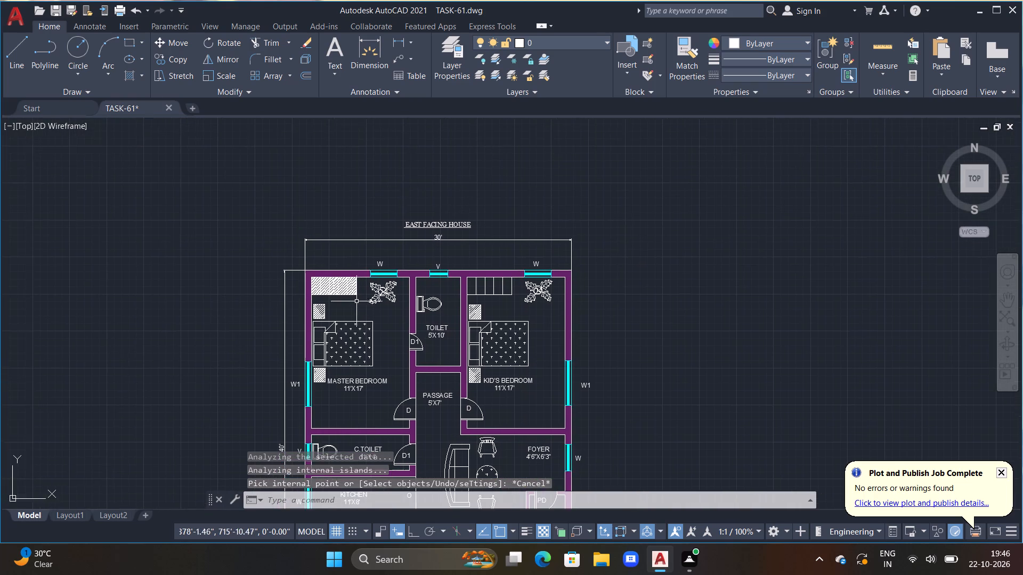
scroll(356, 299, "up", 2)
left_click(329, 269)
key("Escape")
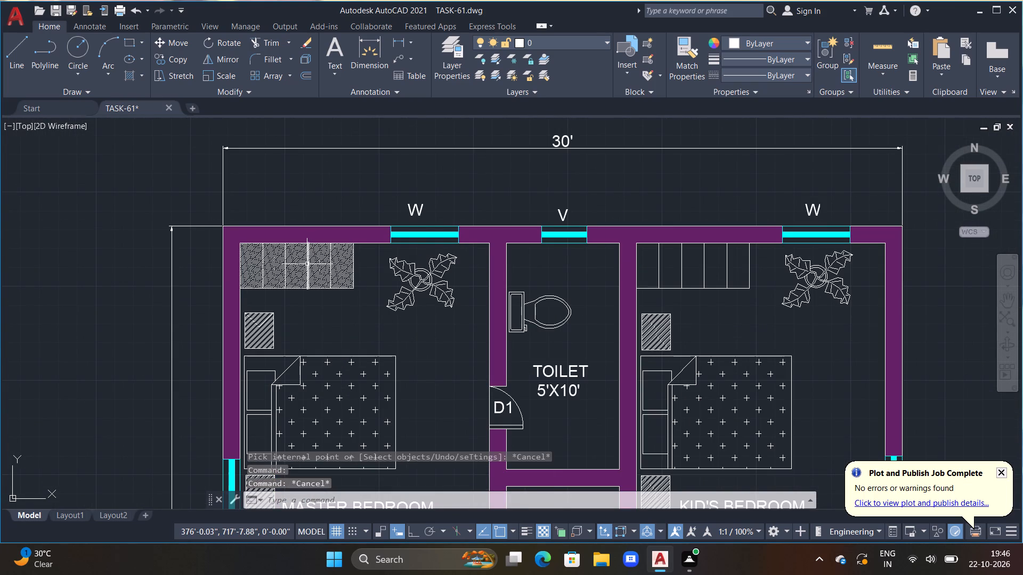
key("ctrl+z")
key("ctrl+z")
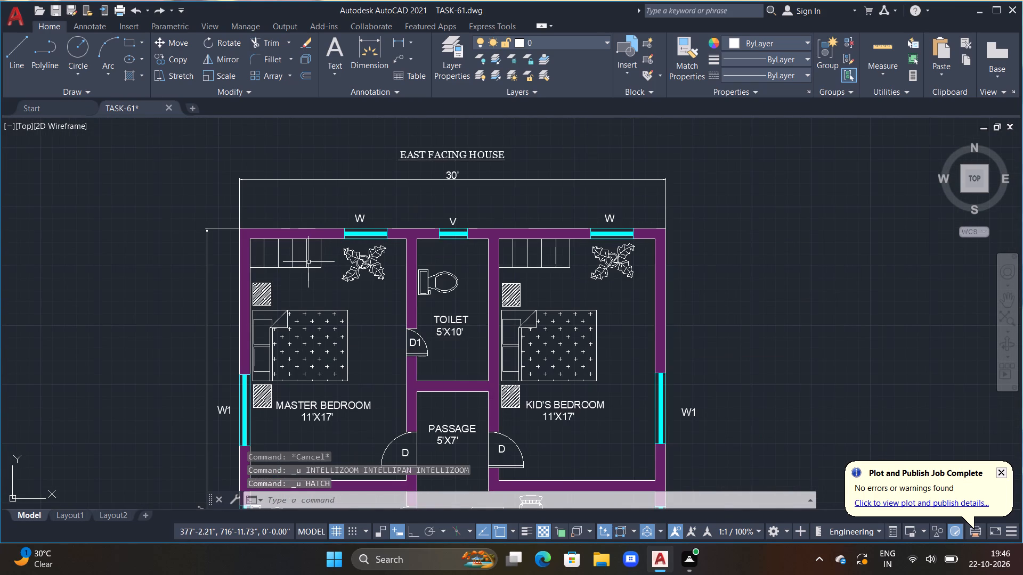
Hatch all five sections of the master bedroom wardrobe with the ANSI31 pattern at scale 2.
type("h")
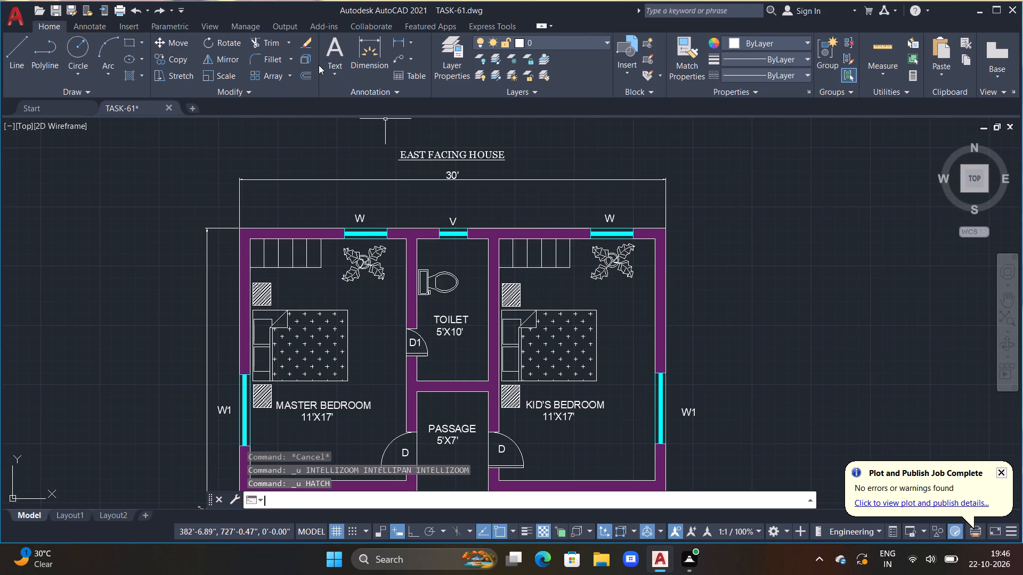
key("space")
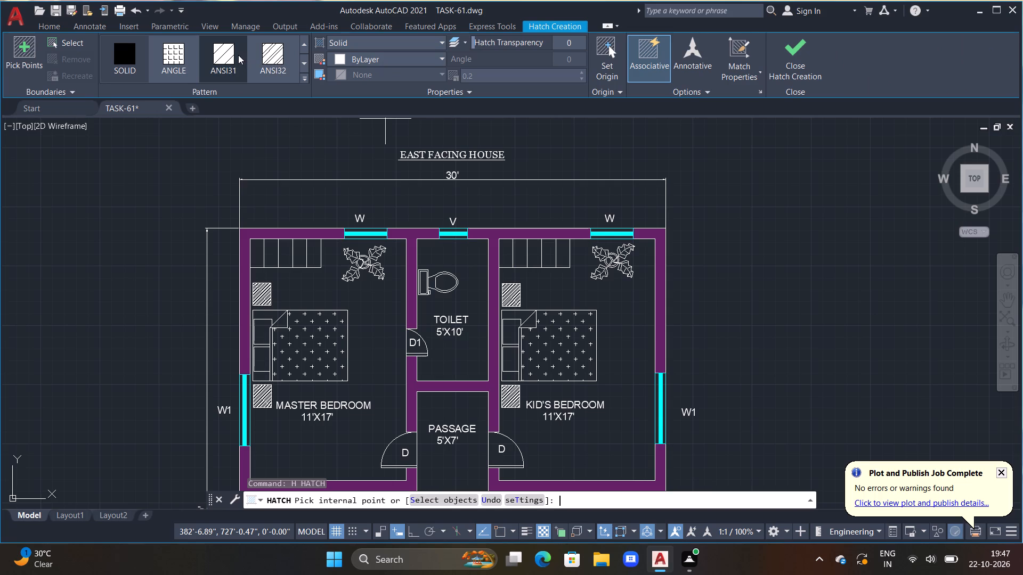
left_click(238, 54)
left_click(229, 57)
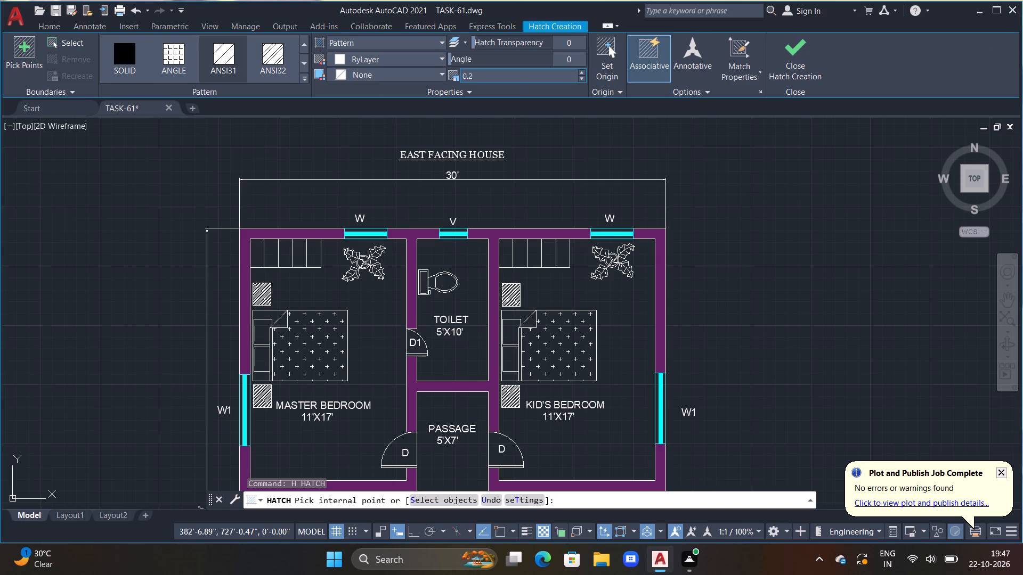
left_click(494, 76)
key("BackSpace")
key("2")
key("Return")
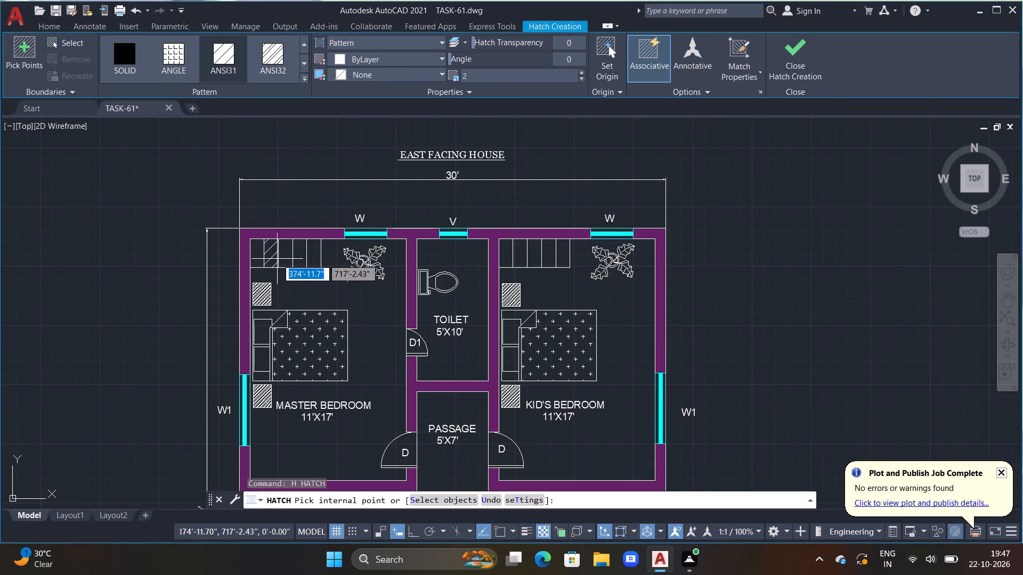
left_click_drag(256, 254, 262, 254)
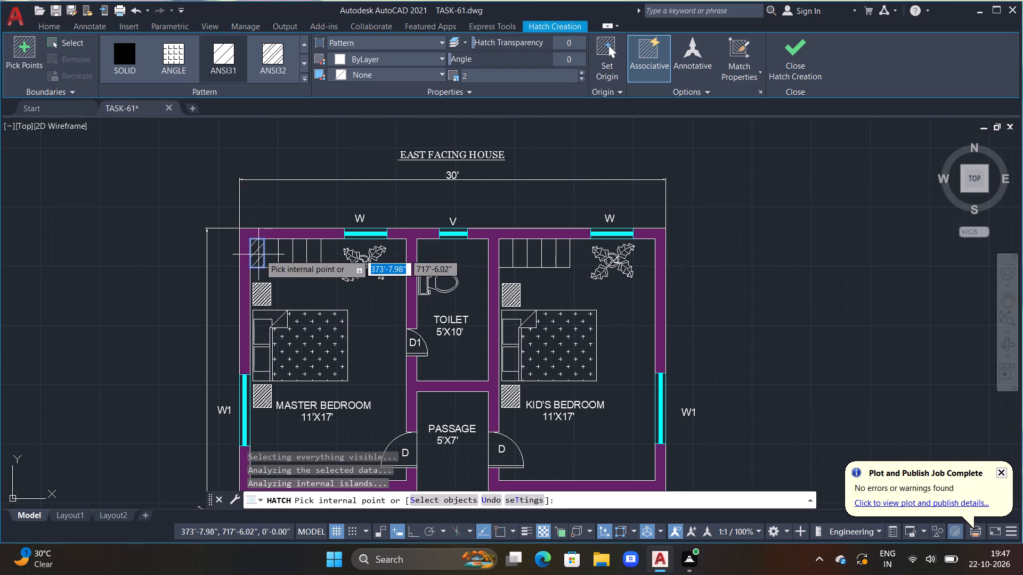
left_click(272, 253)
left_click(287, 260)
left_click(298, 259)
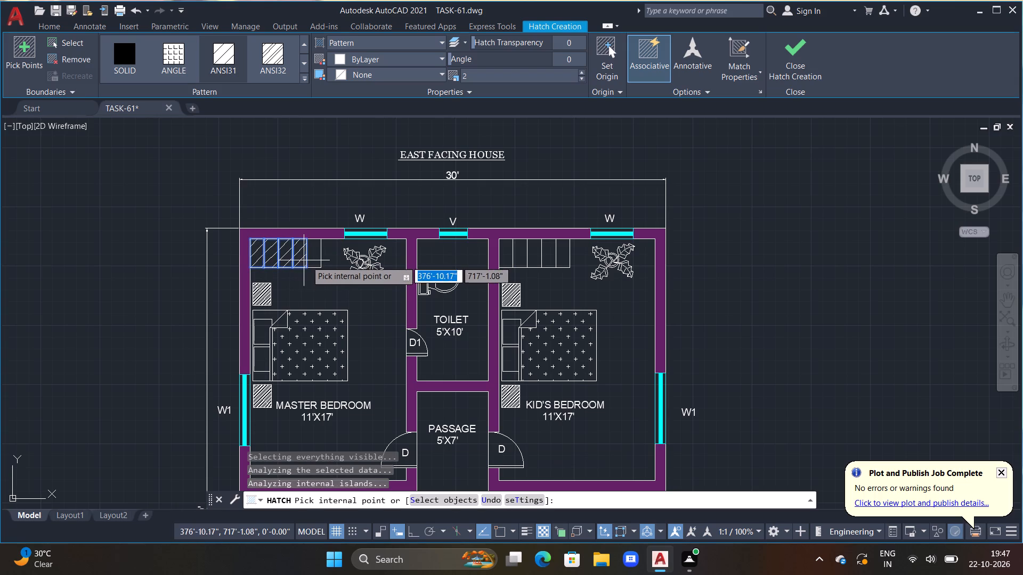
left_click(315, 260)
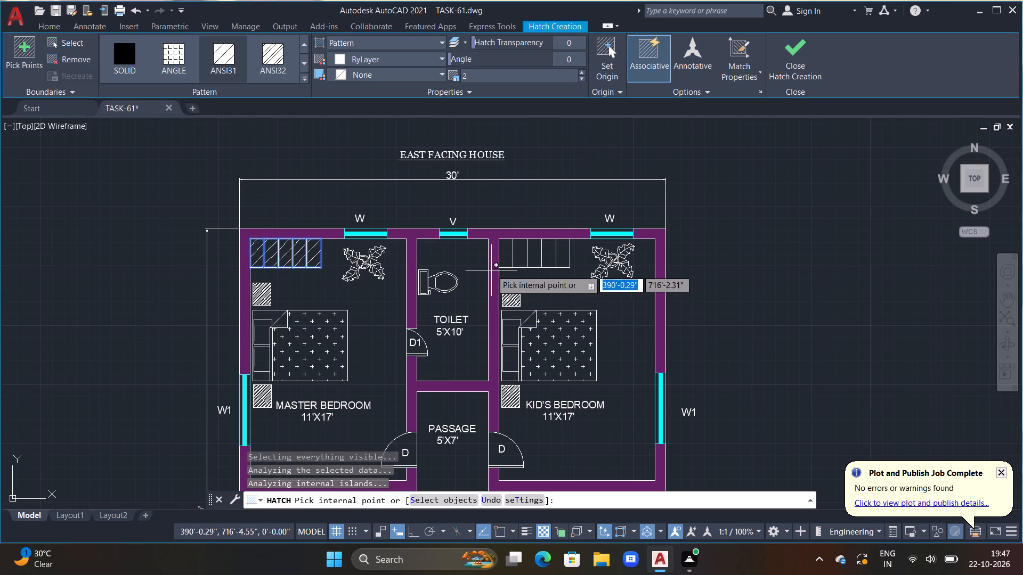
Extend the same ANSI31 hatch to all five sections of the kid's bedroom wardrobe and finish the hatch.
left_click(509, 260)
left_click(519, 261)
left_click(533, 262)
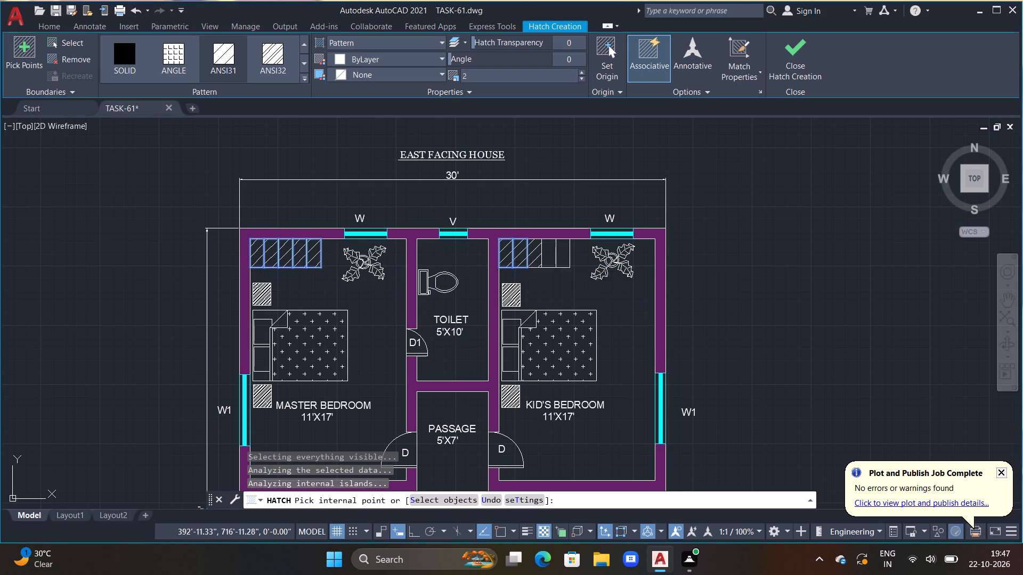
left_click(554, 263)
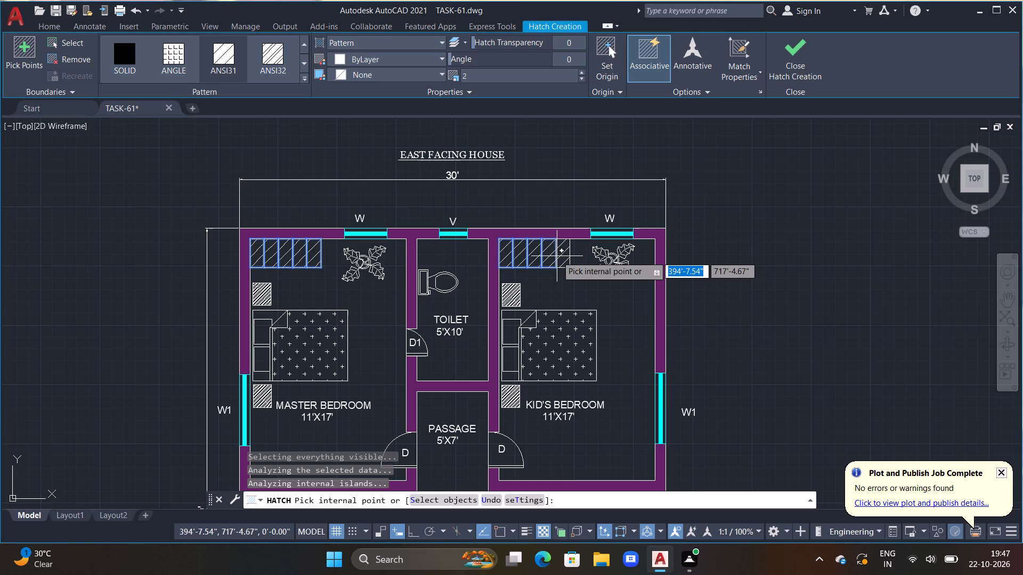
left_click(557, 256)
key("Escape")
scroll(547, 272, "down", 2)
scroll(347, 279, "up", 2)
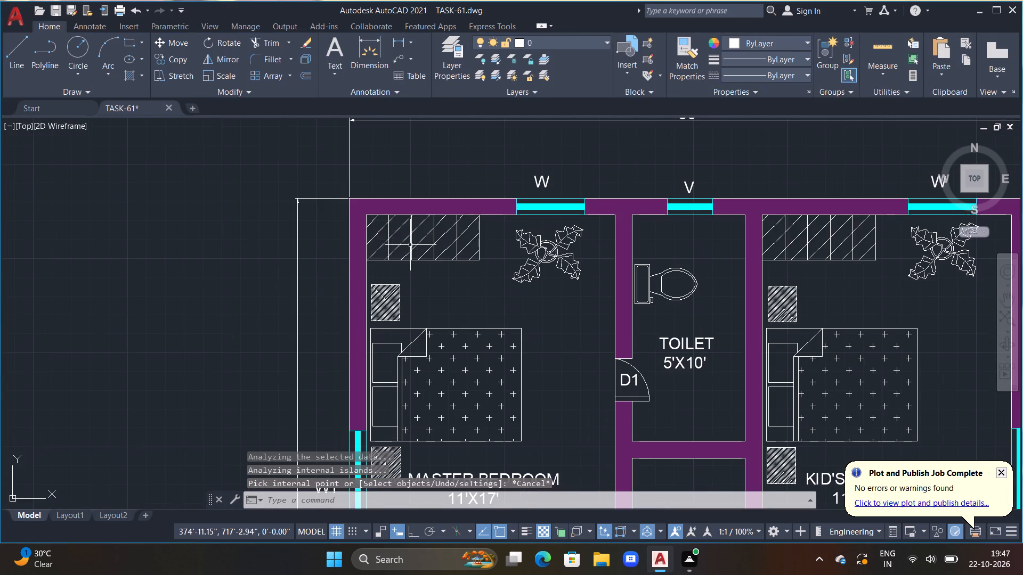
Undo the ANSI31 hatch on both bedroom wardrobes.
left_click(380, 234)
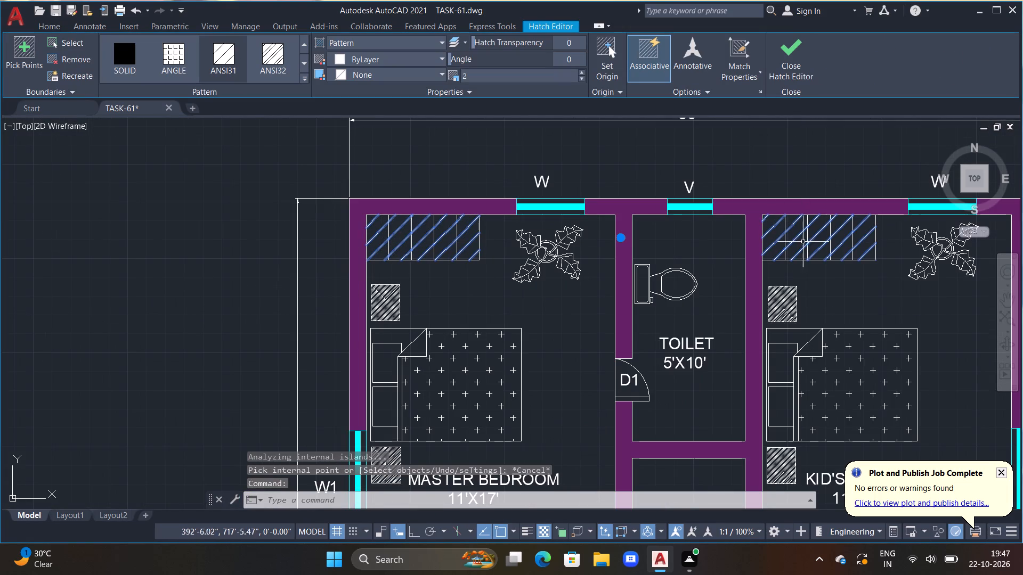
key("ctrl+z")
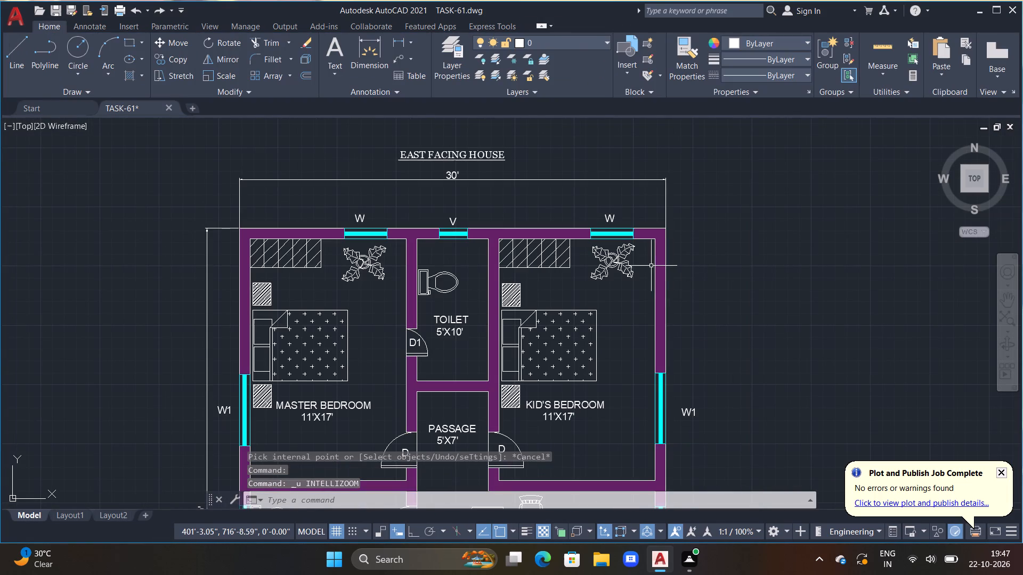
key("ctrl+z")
Start a new hatch and look through the patterns for a different one for the bedroom wardrobes.
type("h")
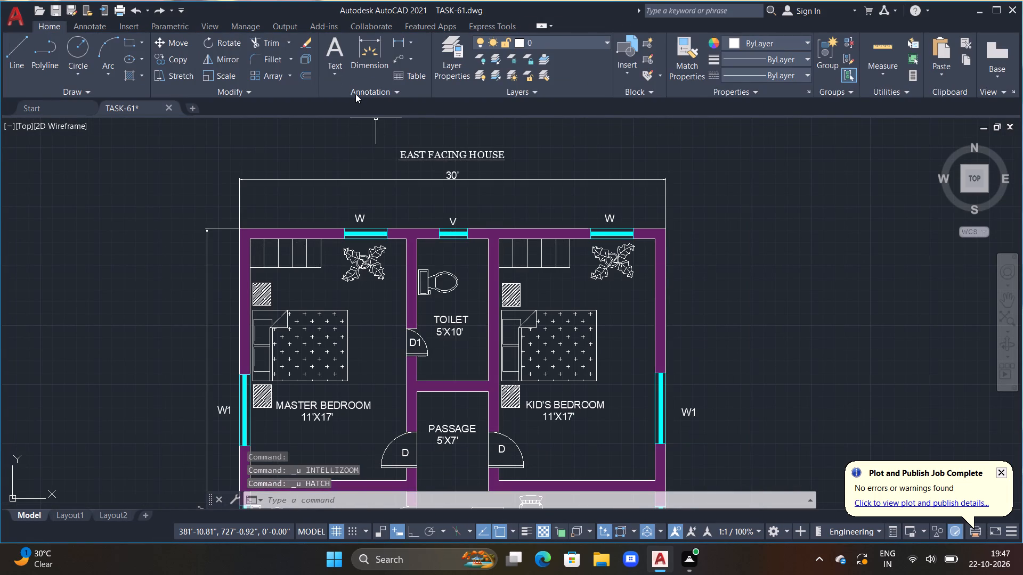
key("space")
scroll(298, 59, "down", 1)
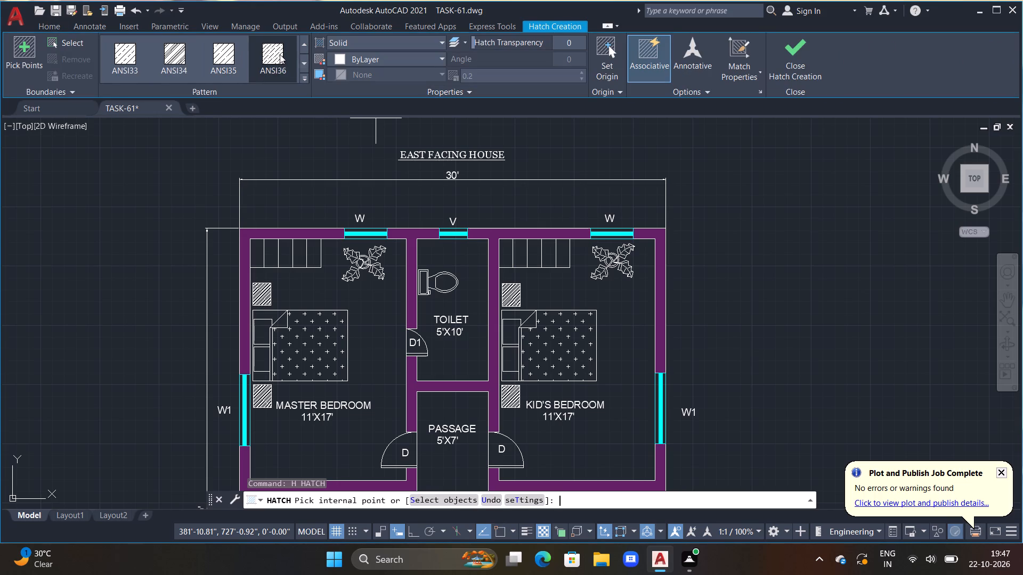
left_click(304, 62)
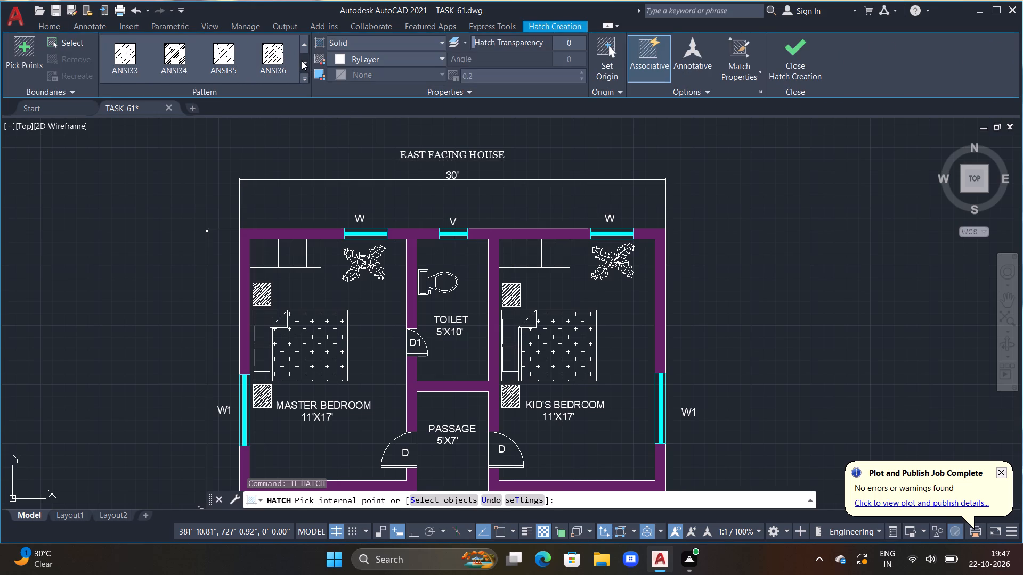
left_click(302, 61)
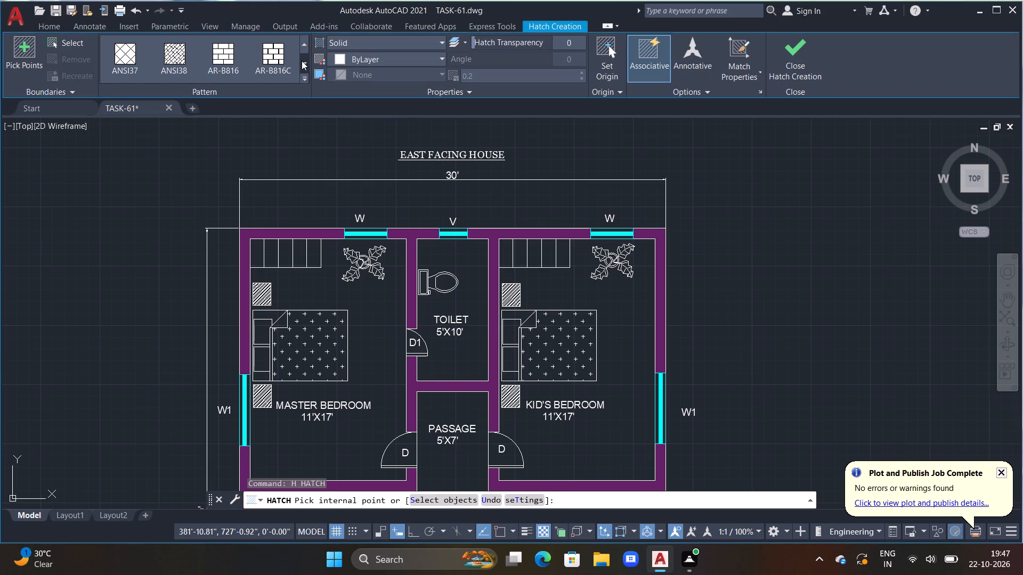
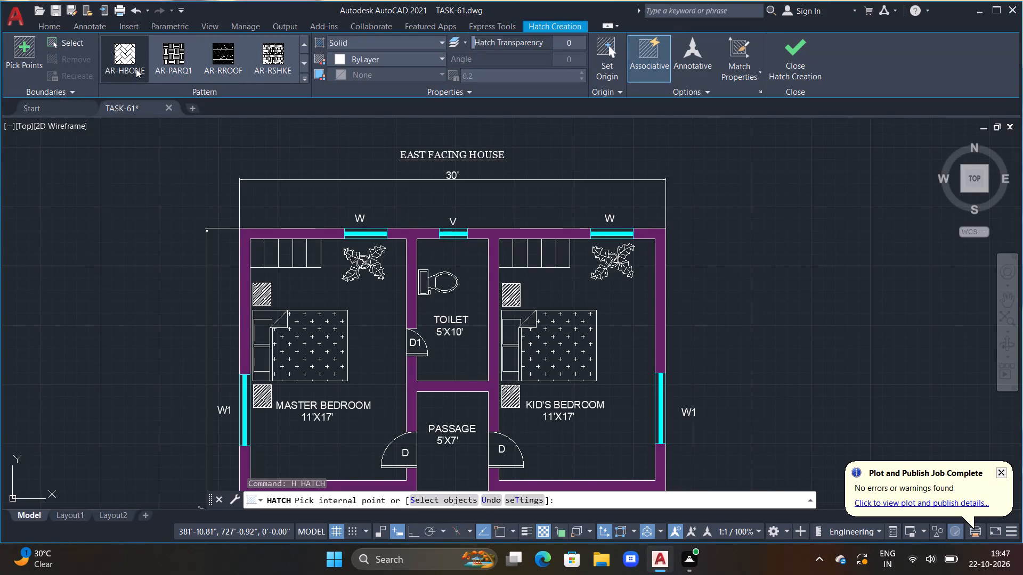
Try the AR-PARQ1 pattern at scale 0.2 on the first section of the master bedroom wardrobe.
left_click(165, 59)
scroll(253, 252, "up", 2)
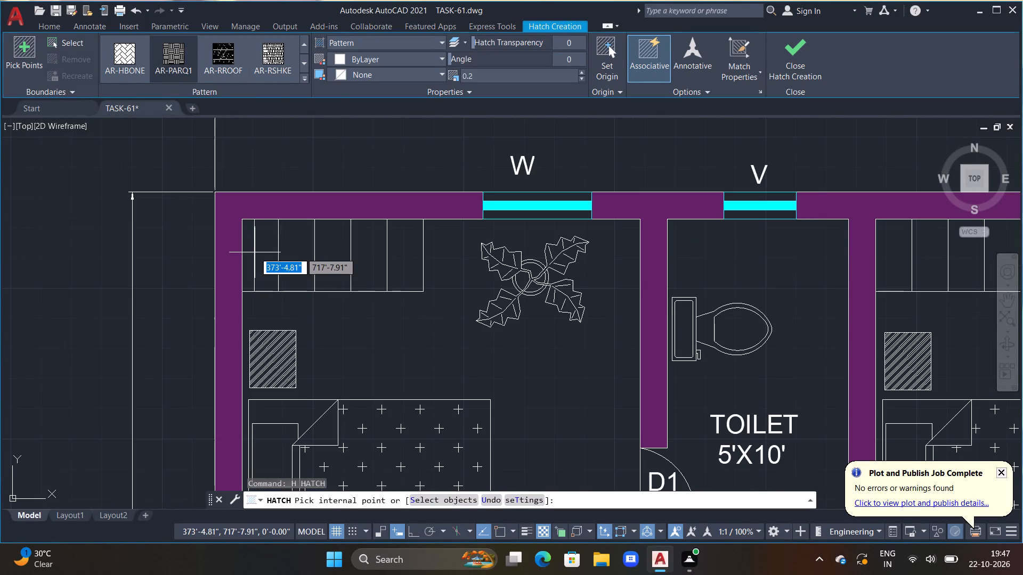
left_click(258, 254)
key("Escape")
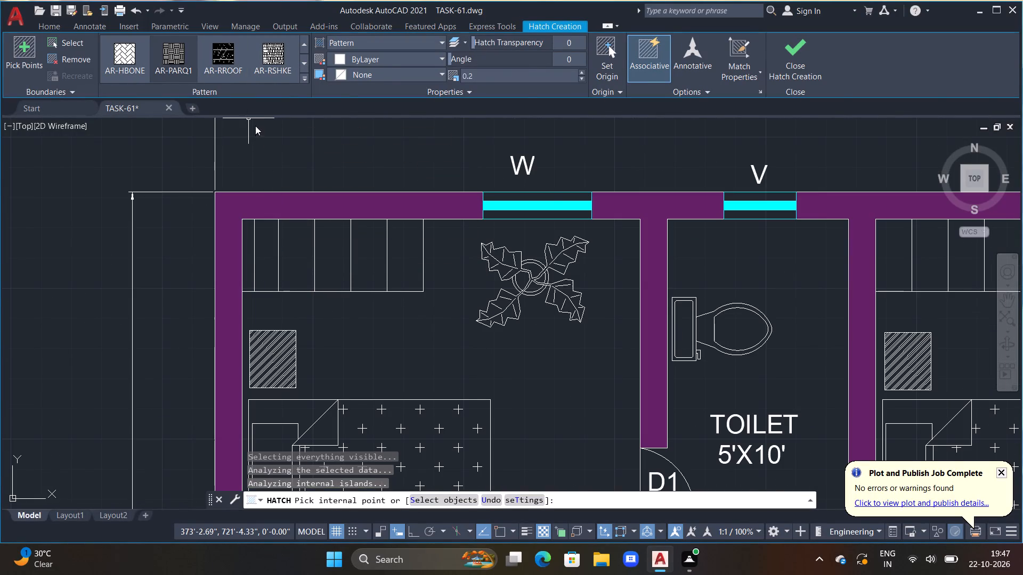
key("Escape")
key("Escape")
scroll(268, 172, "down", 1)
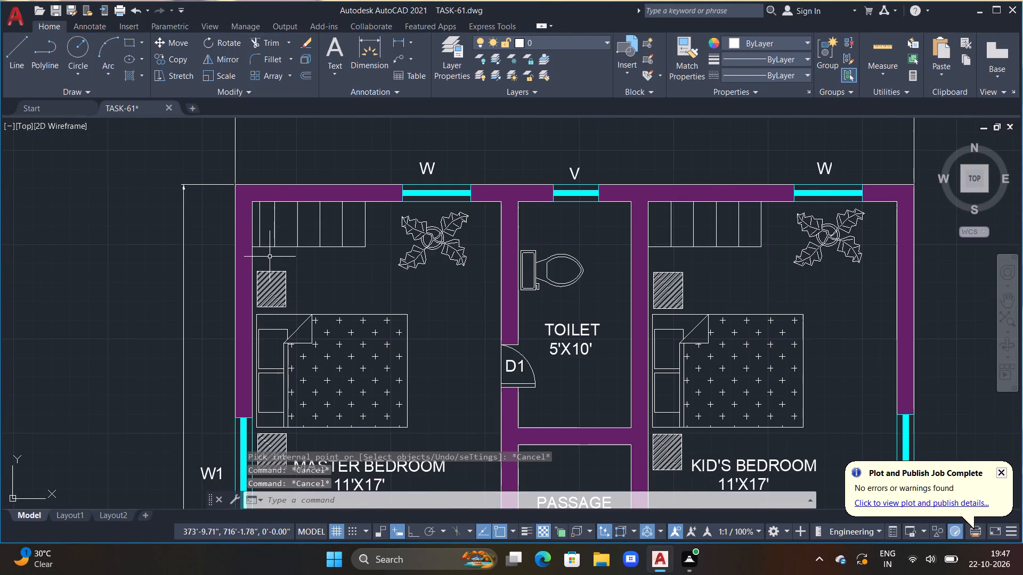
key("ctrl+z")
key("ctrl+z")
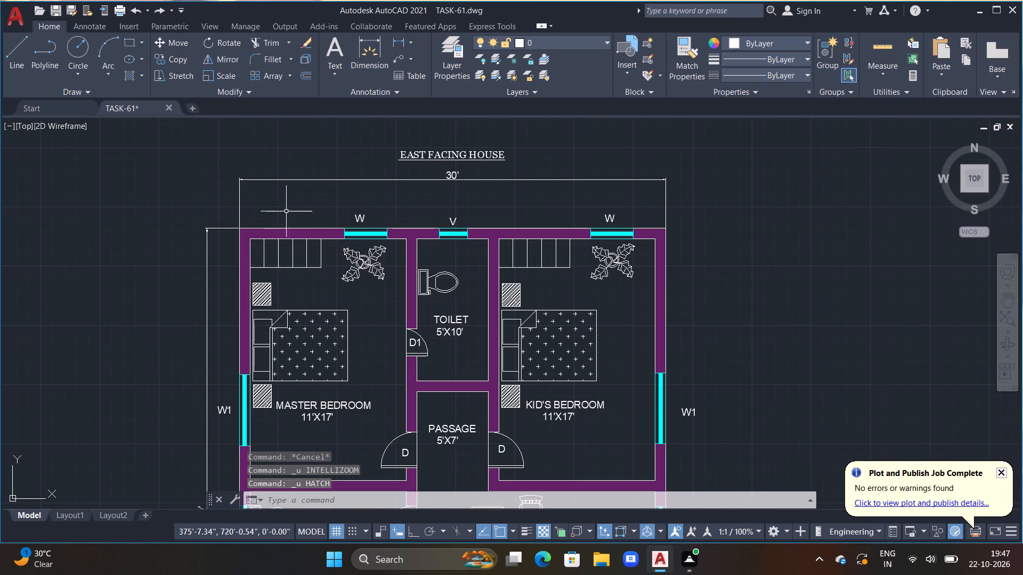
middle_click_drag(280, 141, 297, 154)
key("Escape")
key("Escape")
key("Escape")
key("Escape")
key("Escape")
Hatch all five sections of the master bedroom wardrobe with the BOX pattern at scale 0.2.
type("h")
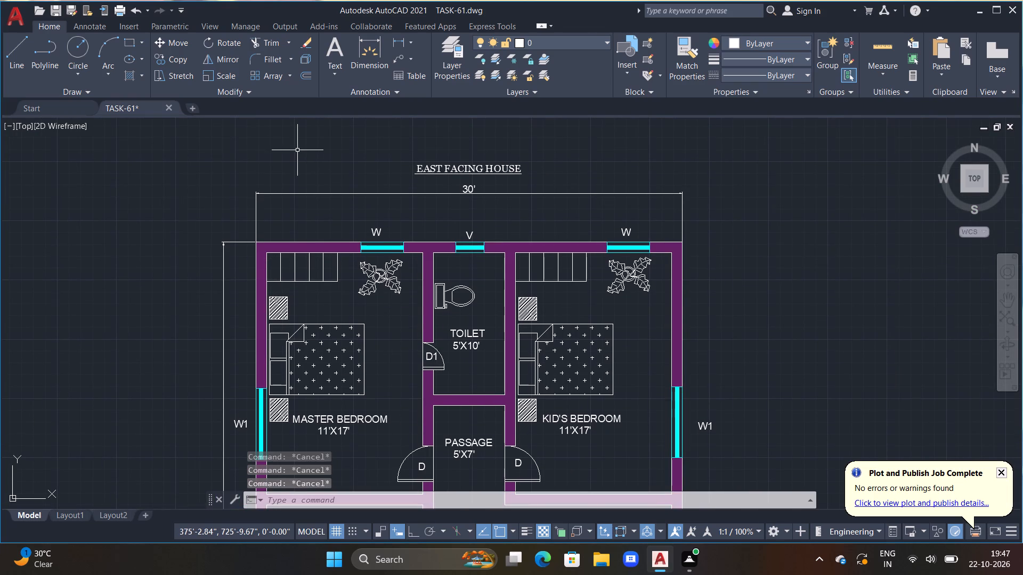
key("space")
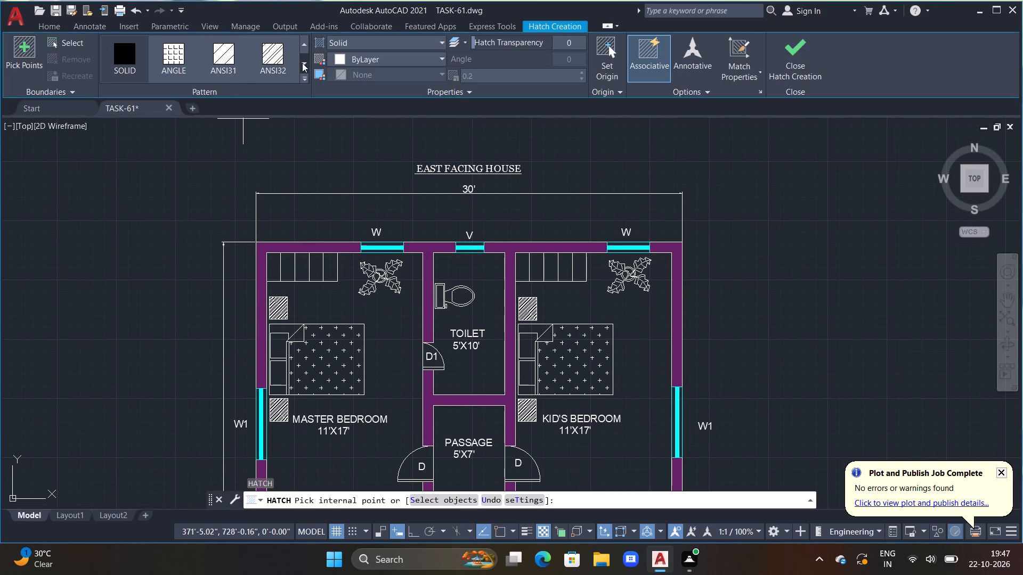
triple_click(302, 63)
left_click(302, 63)
left_click(302, 63)
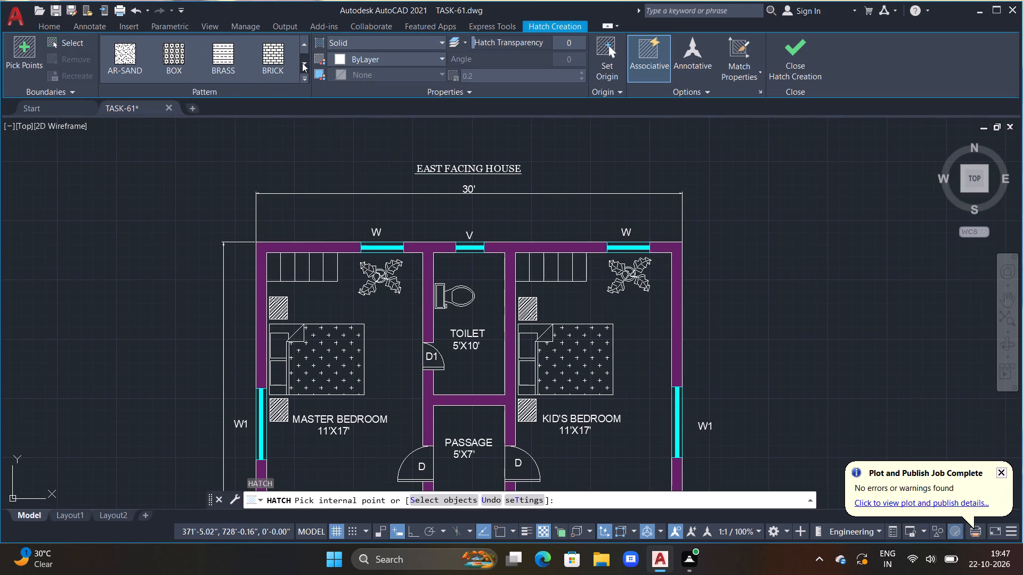
left_click(301, 61)
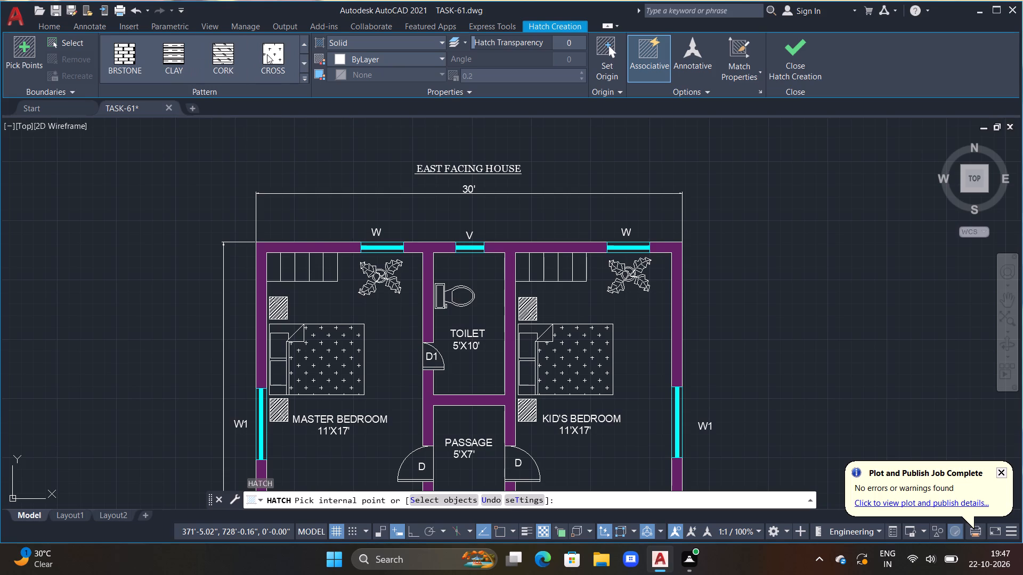
left_click(302, 45)
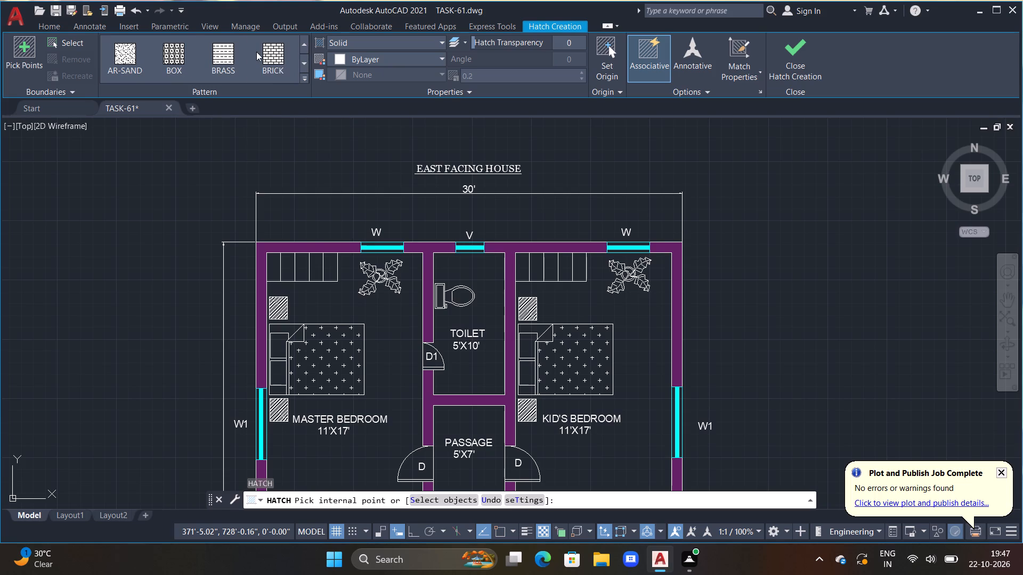
left_click(185, 56)
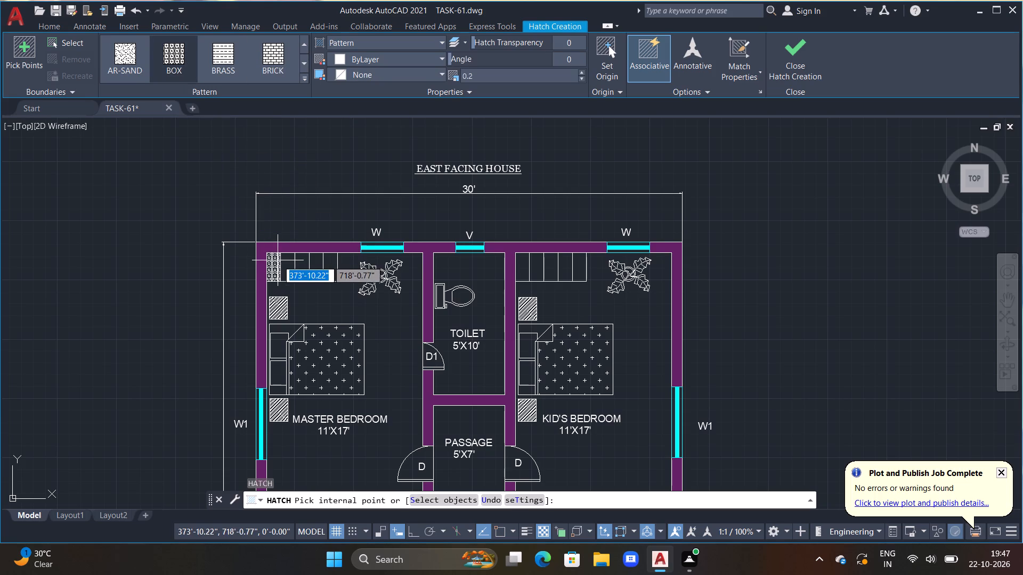
scroll(274, 258, "up", 3)
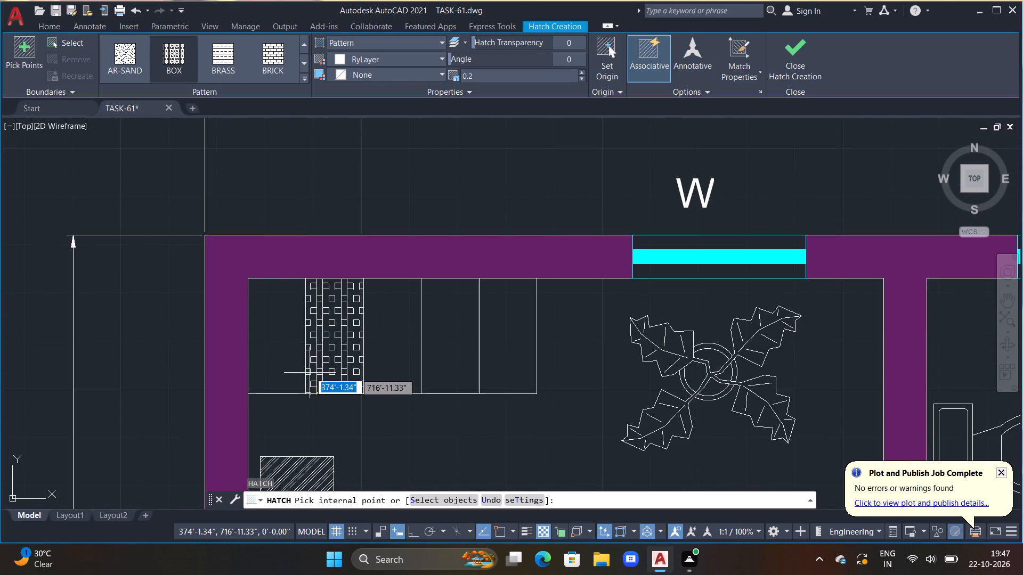
left_click(301, 364)
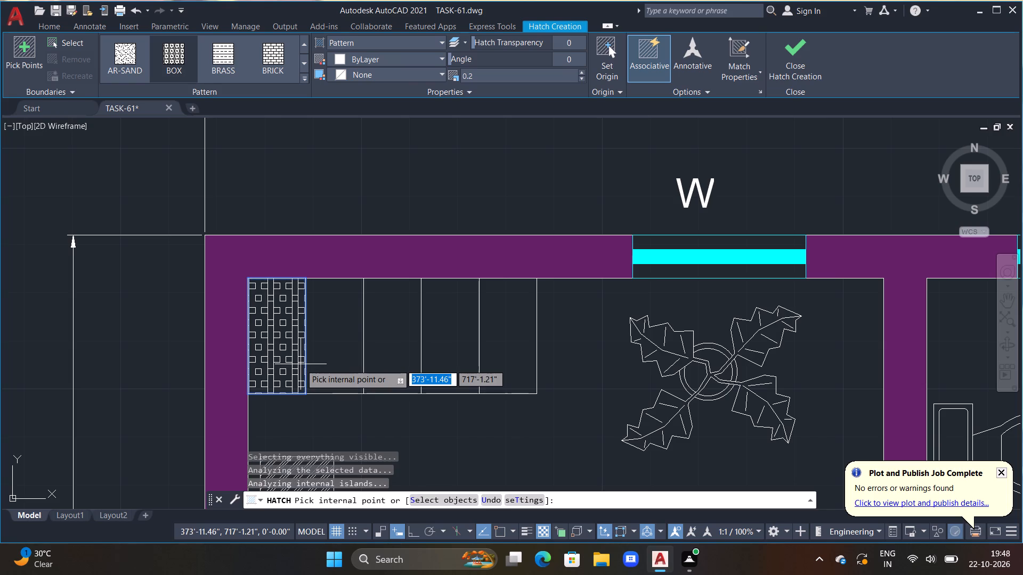
left_click(326, 365)
left_click(391, 367)
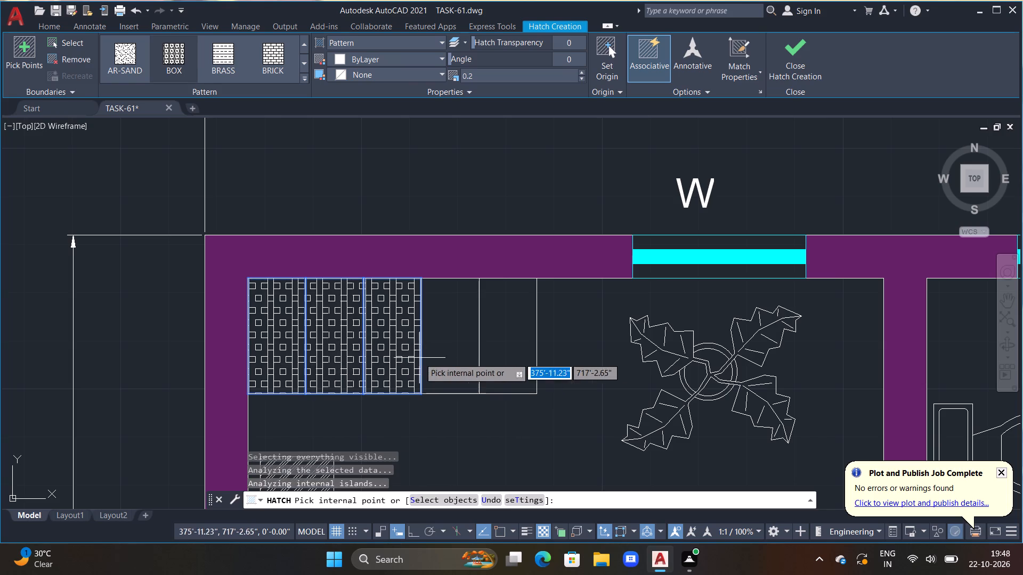
left_click(437, 359)
left_click(520, 353)
key("Escape")
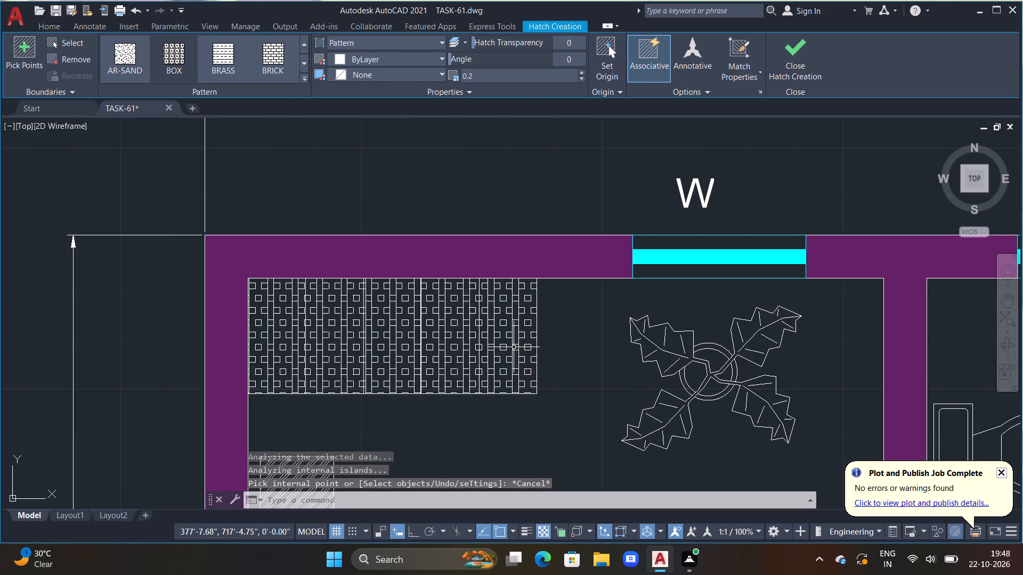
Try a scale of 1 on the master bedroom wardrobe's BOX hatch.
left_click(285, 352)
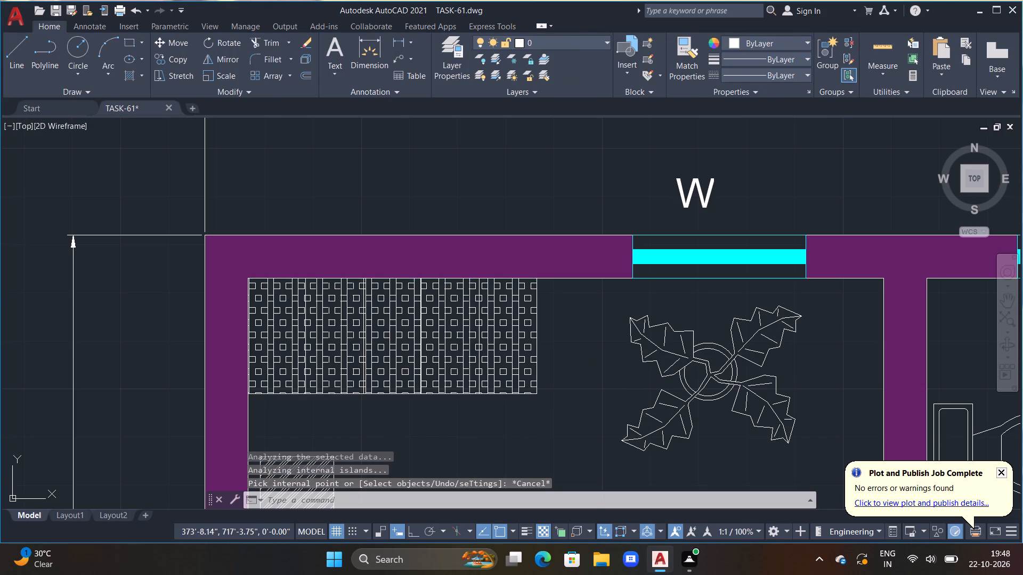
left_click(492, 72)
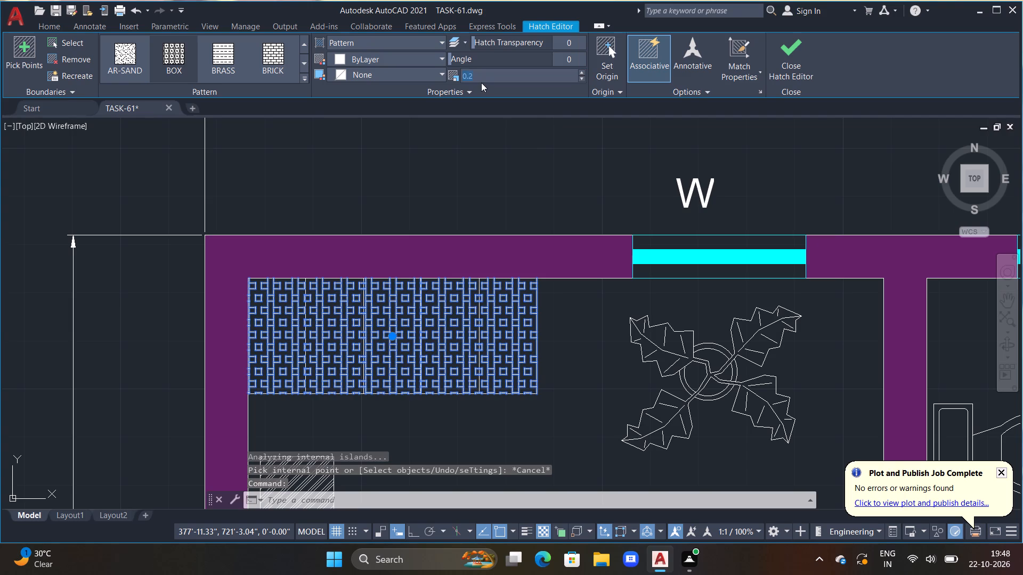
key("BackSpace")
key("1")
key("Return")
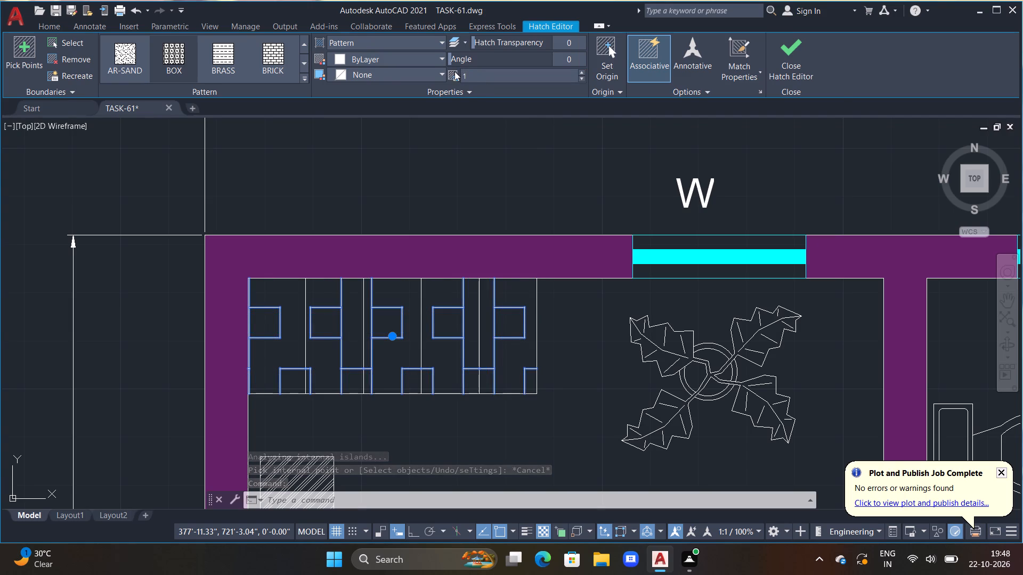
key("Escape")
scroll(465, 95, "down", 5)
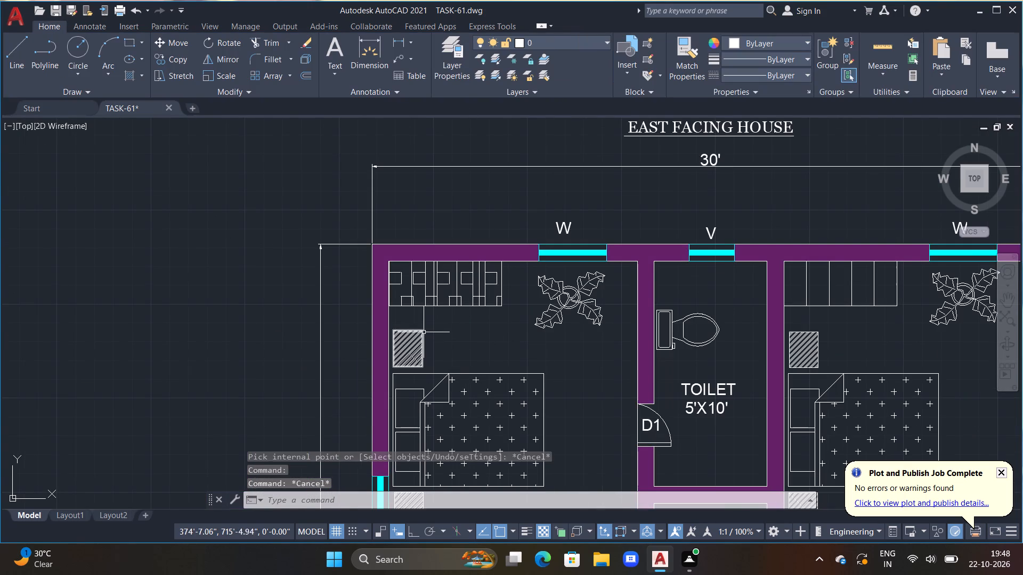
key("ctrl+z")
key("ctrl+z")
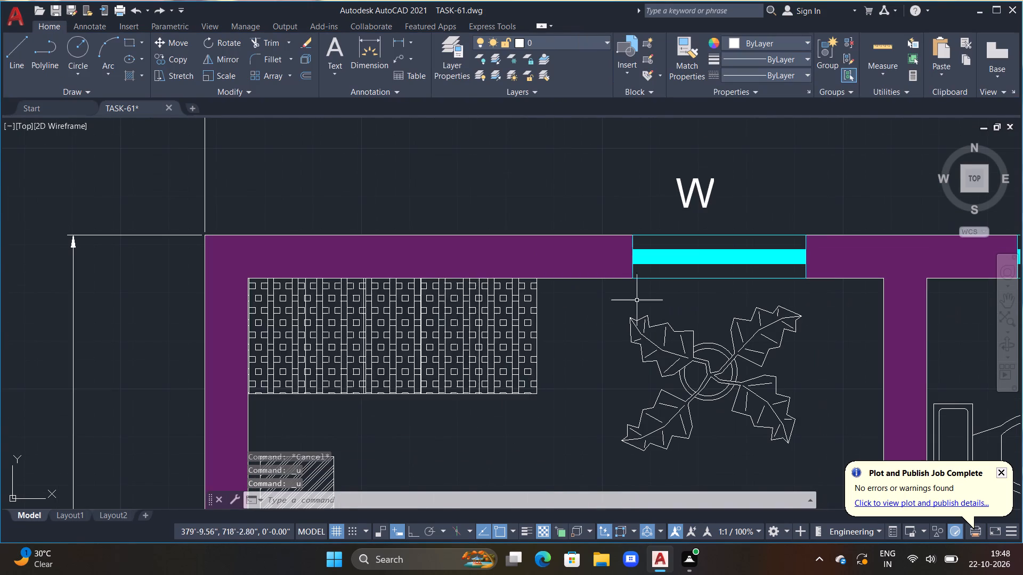
Hatch all five sections of the kid's bedroom wardrobe with the same BOX pattern at scale 0.2.
scroll(617, 319, "down", 1)
middle_click_drag(587, 384, 283, 321)
scroll(430, 330, "down", 1)
scroll(628, 289, "up", 1)
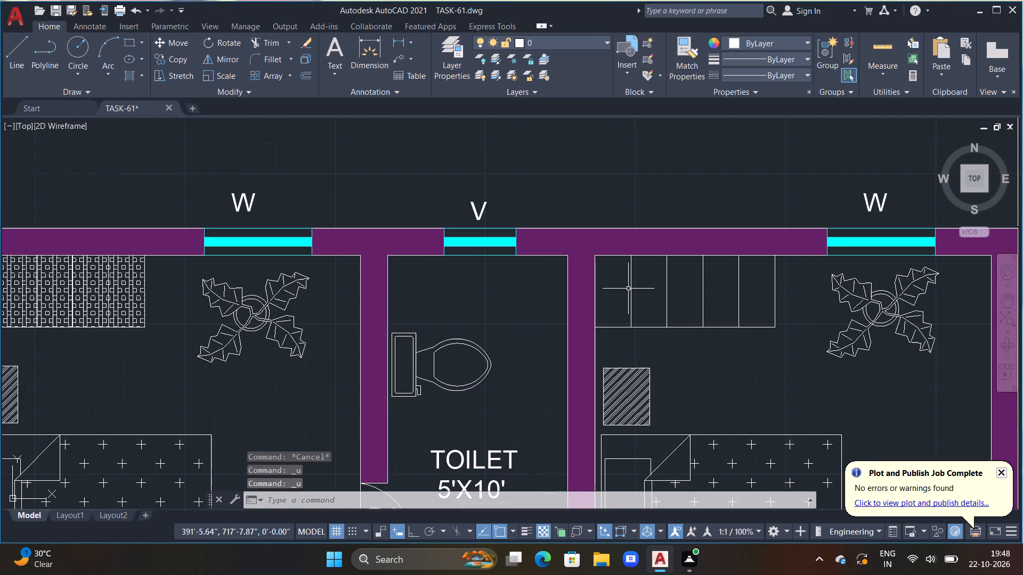
left_click(628, 289)
key("Escape")
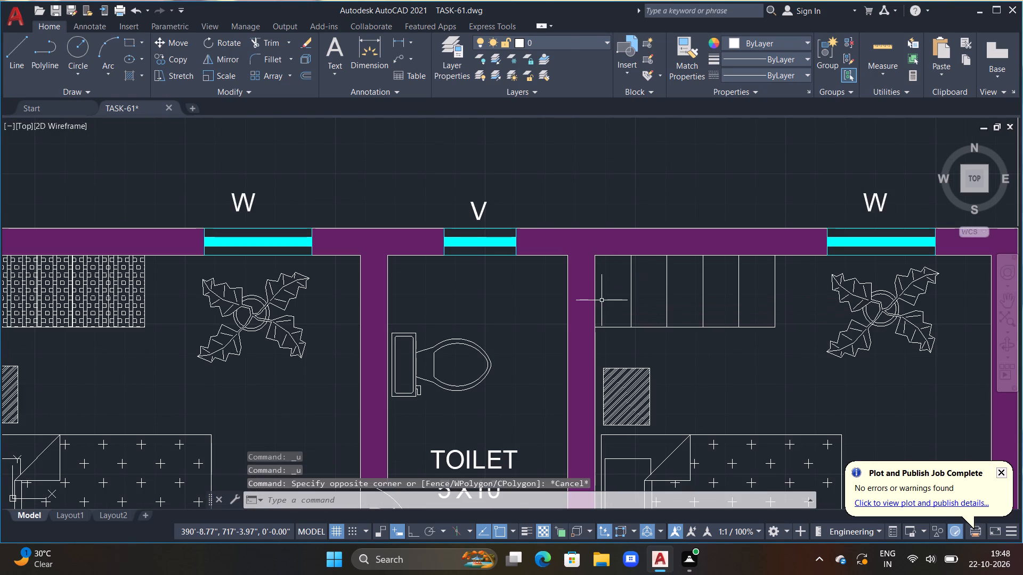
type("h")
key("space")
left_click(614, 302)
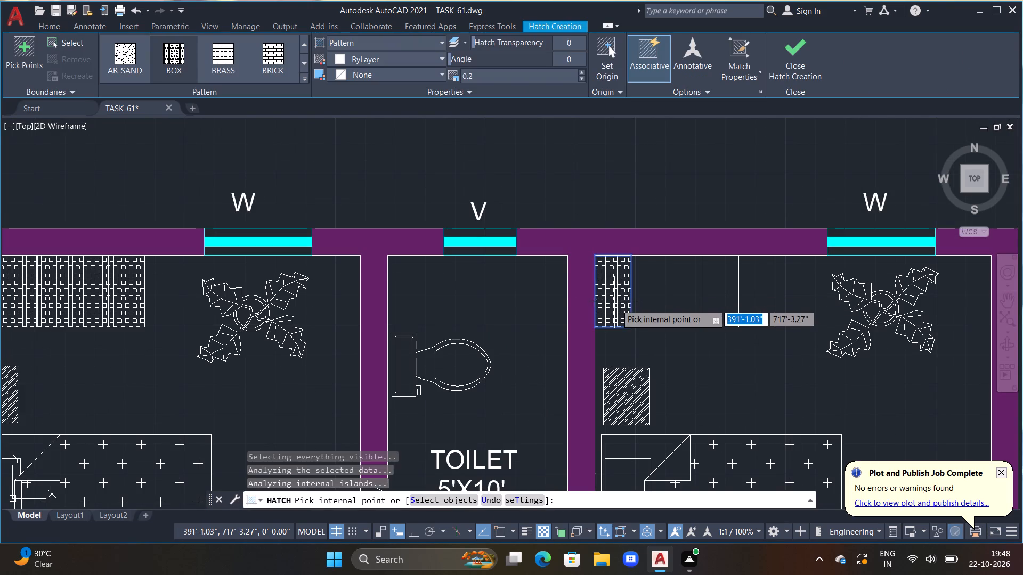
left_click(646, 303)
left_click(692, 298)
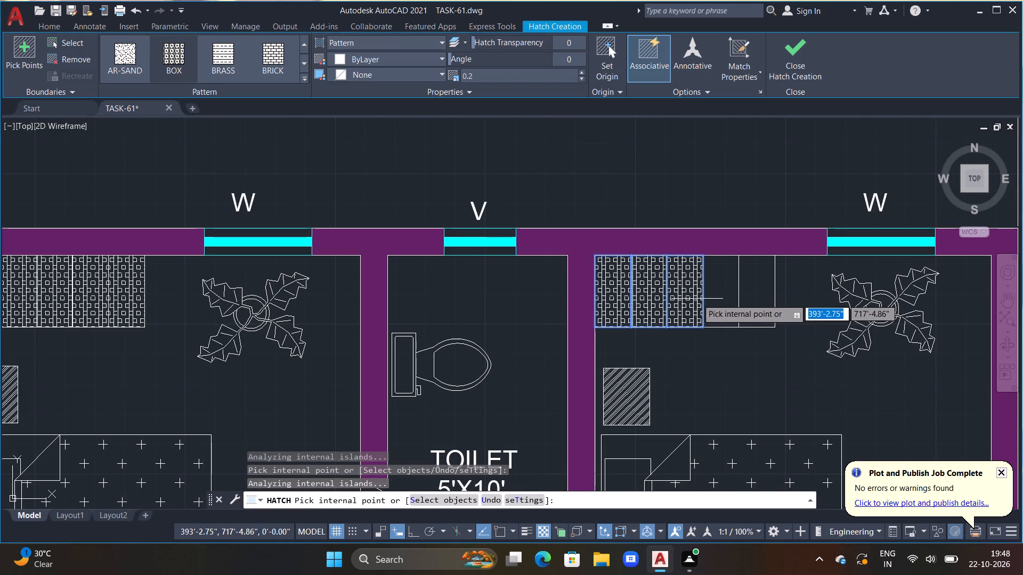
left_click(713, 298)
left_click_drag(779, 298, 773, 299)
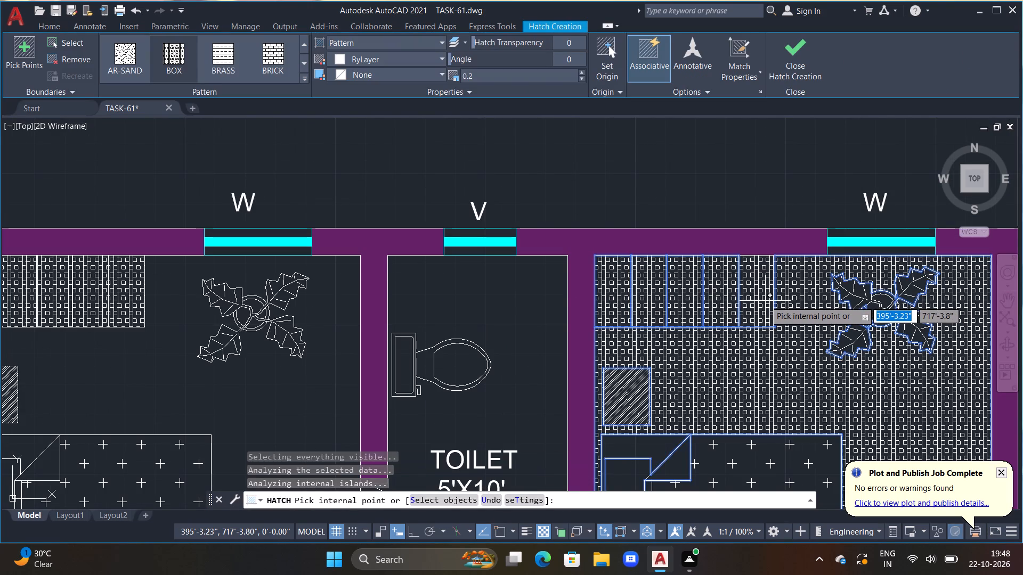
key("ctrl+z")
left_click(716, 299)
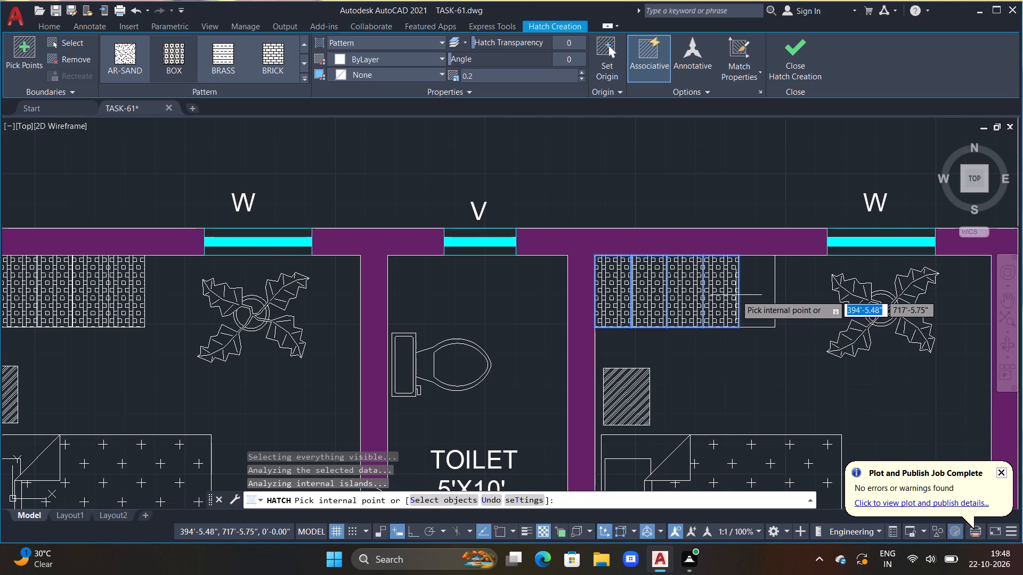
left_click(750, 293)
key("Escape")
key("Escape")
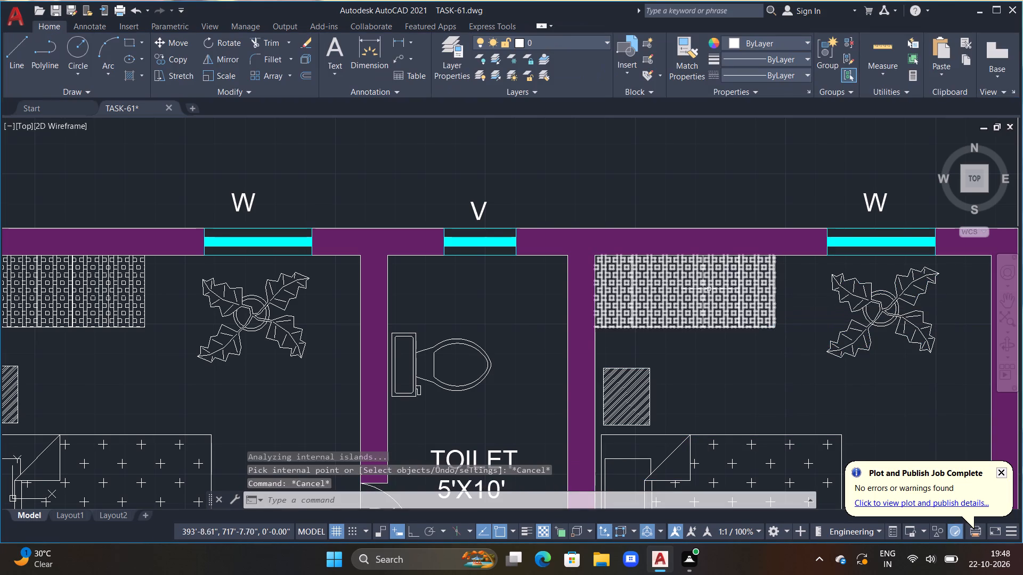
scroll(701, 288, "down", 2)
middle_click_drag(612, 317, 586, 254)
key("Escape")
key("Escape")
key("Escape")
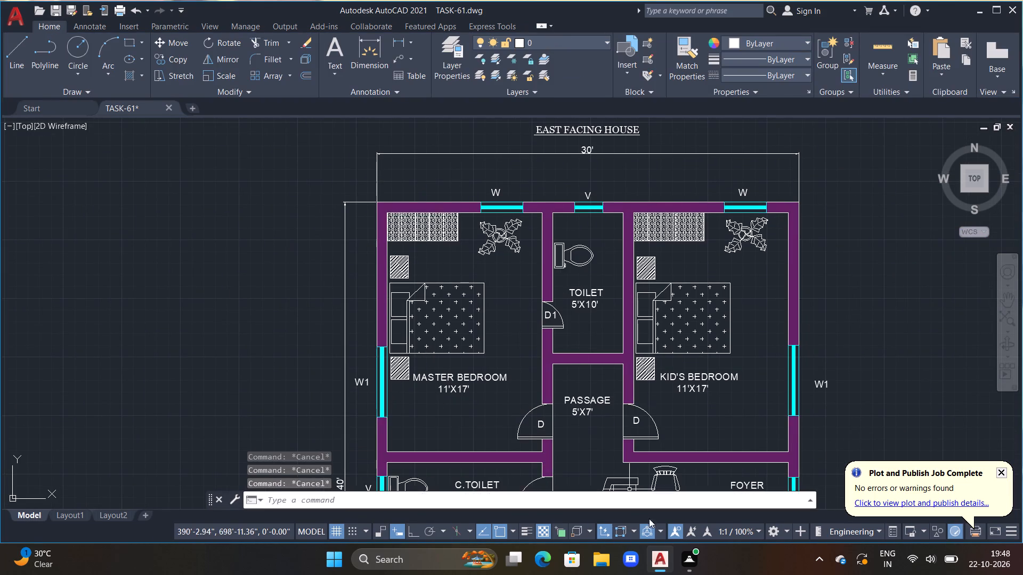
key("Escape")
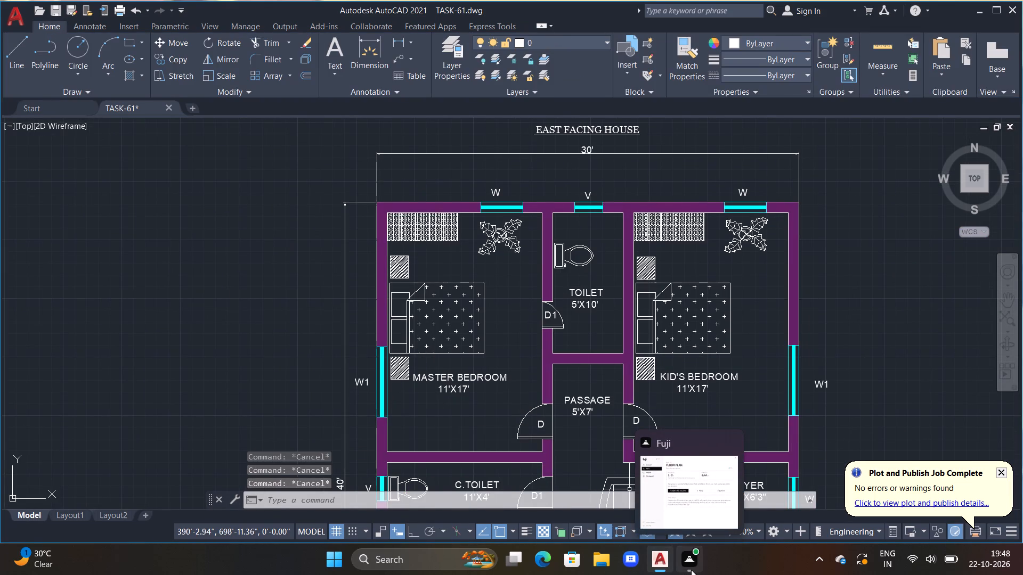
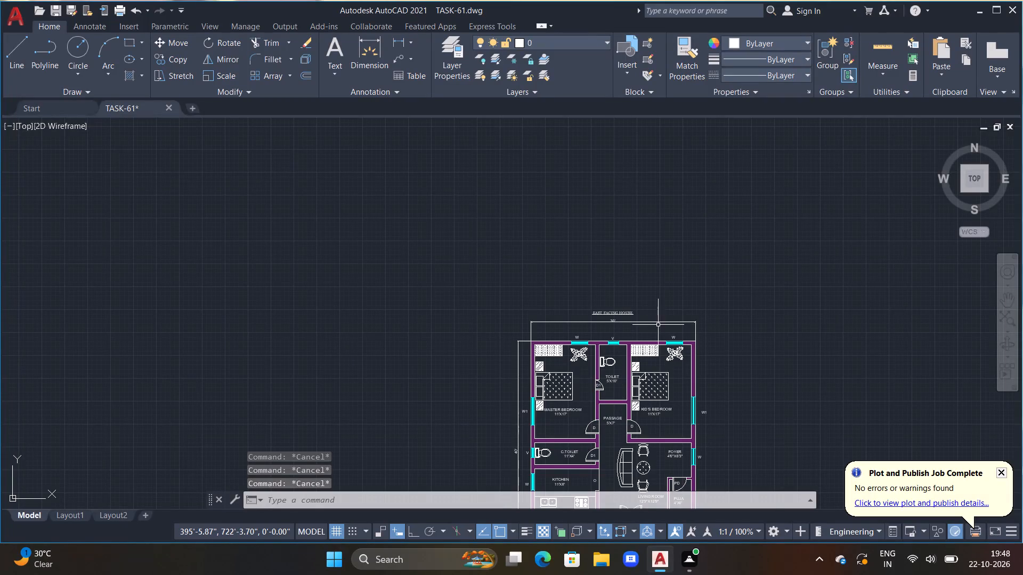
Examine the EAST FACING HOUSE title and the hatched furniture in the two bedrooms.
key("Escape")
key("Escape")
scroll(649, 319, "up", 1)
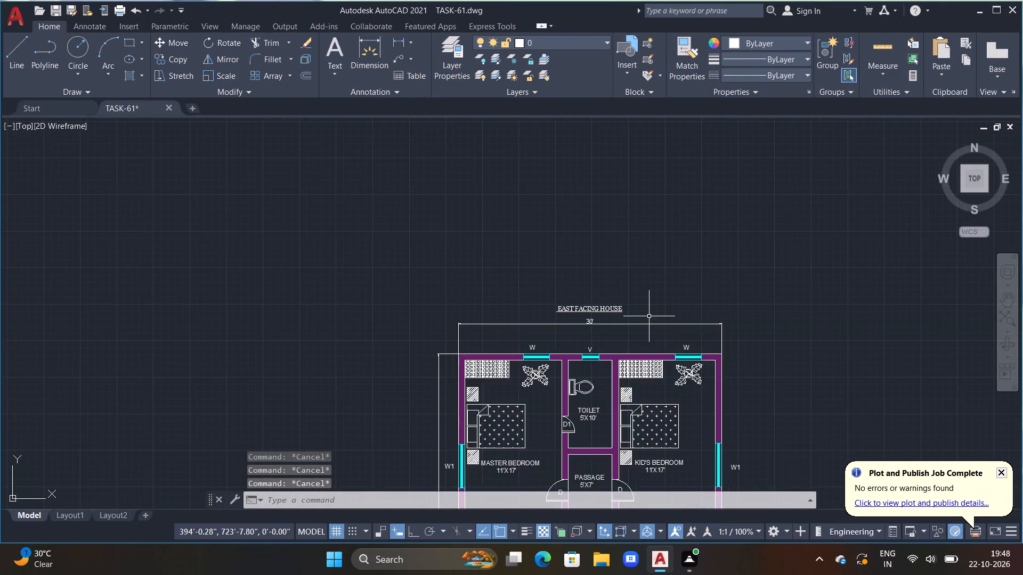
scroll(634, 319, "up", 2)
scroll(546, 294, "up", 2)
scroll(531, 297, "down", 1)
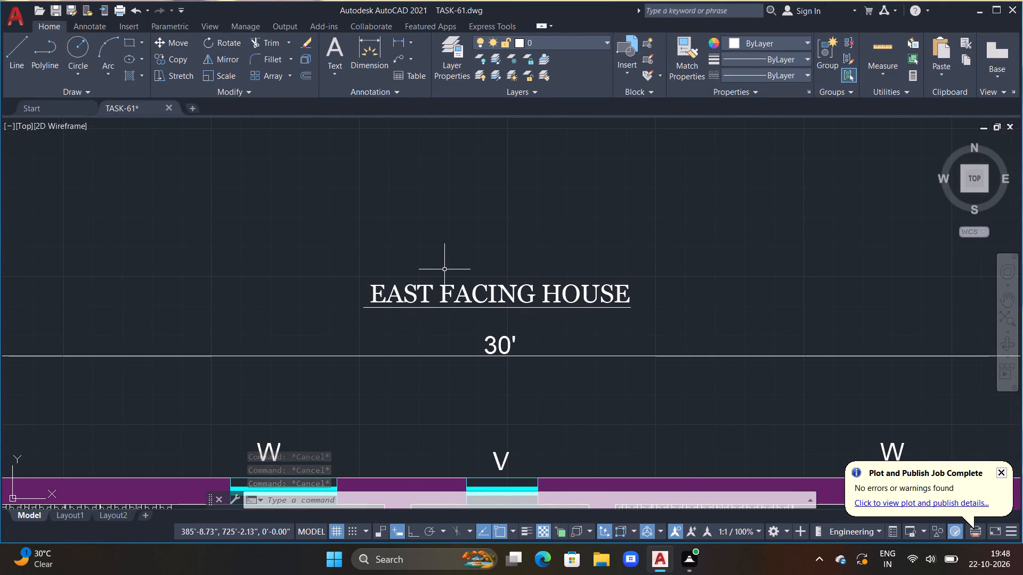
scroll(445, 269, "down", 1)
middle_click_drag(472, 312, 457, 258)
key("Escape")
key("Escape")
scroll(448, 349, "down", 1)
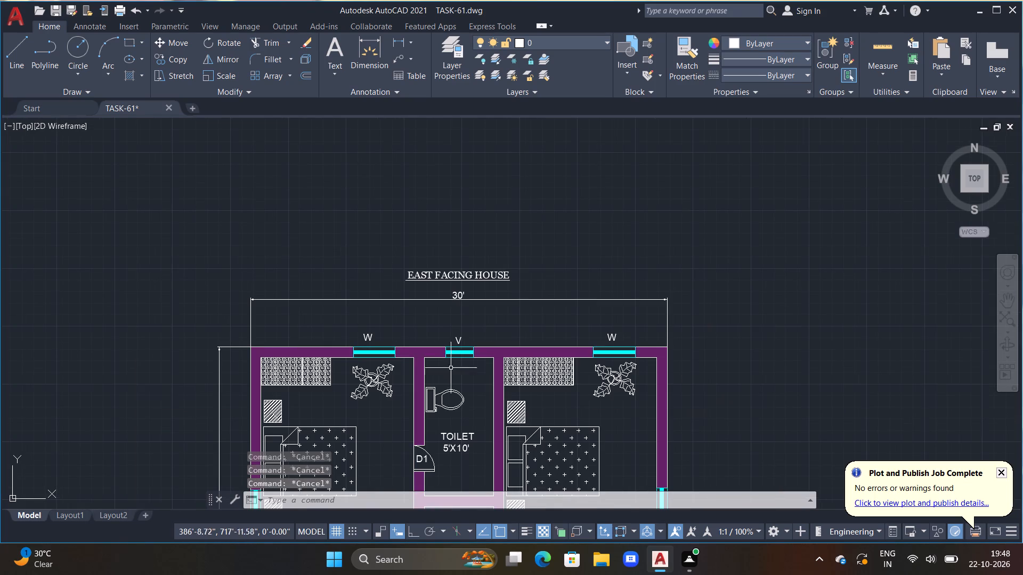
middle_click_drag(454, 366, 458, 290)
key("Escape")
middle_click_drag(458, 335, 466, 277)
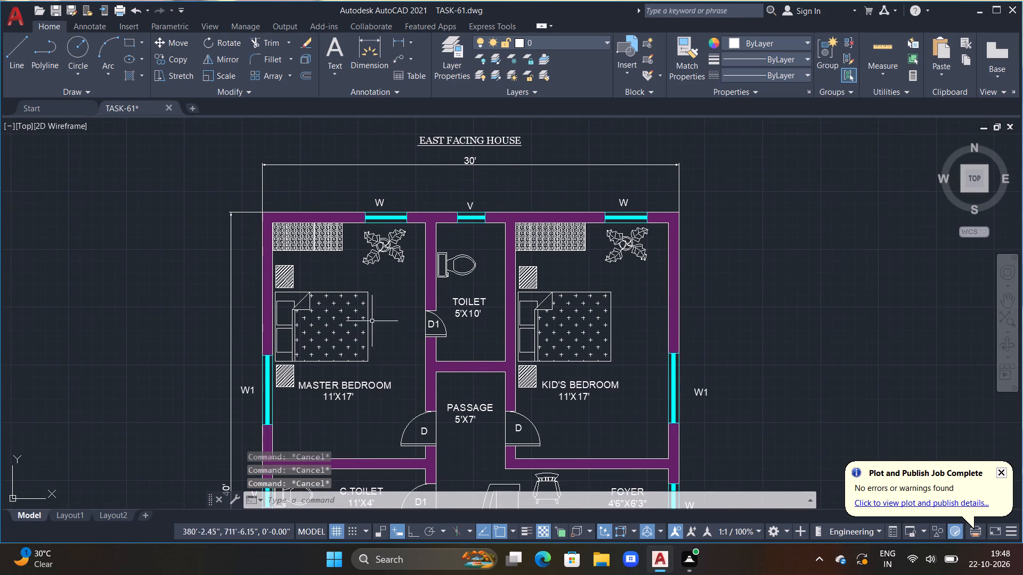
Move the MASTER BEDROOM 11'X17' label about 2' down into the open floor area below the bed.
middle_click_drag(368, 377, 388, 260)
key("Escape")
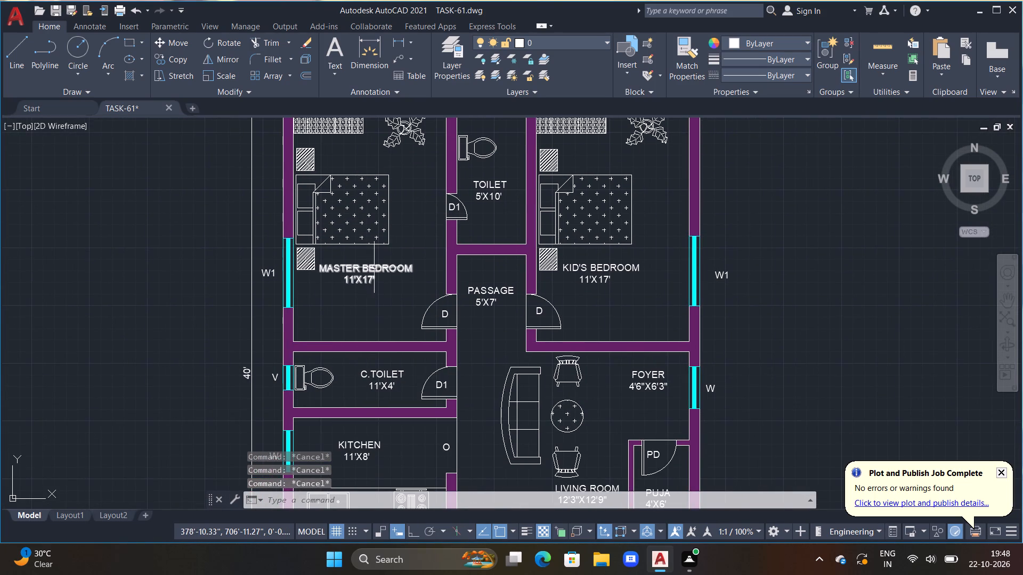
left_click(374, 267)
type("m")
key("space")
left_click_drag(378, 316, 378, 334)
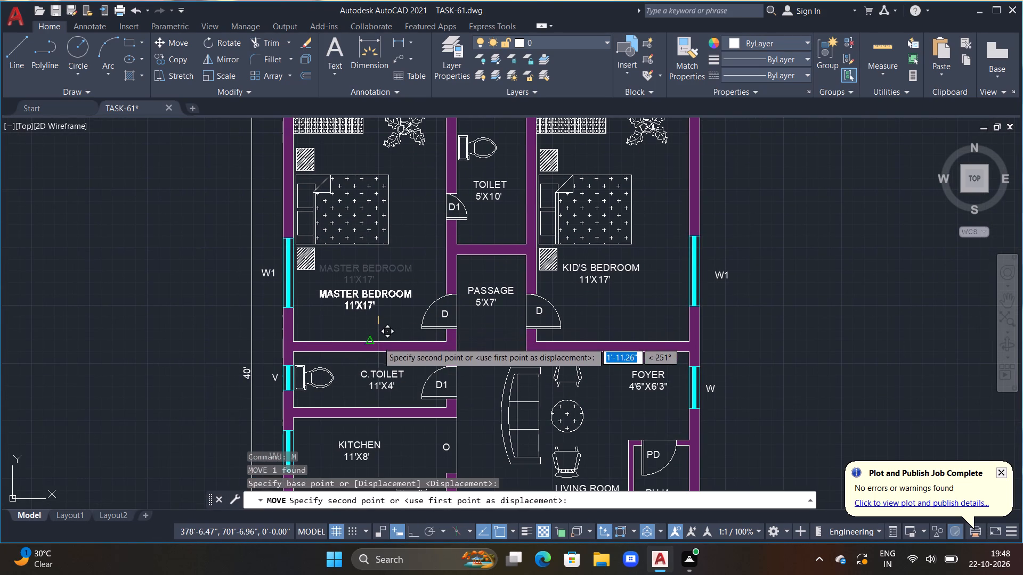
left_click(379, 342)
key("Escape")
Move the KID'S BEDROOM 11'X17' label down, roughly level with the master bedroom label.
left_click(620, 266)
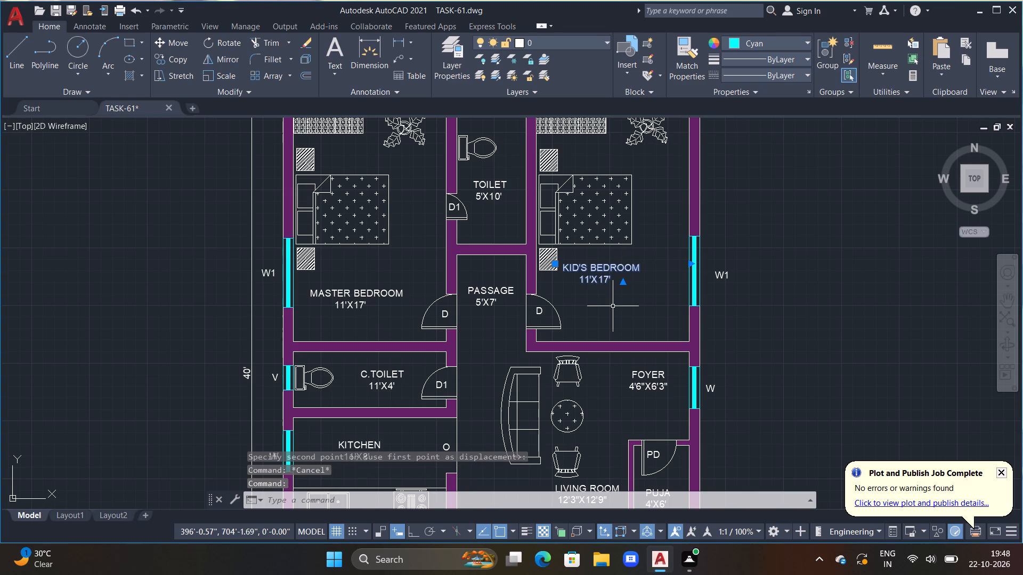
type("m")
key("space")
left_click_drag(613, 306, 621, 332)
left_click(623, 327)
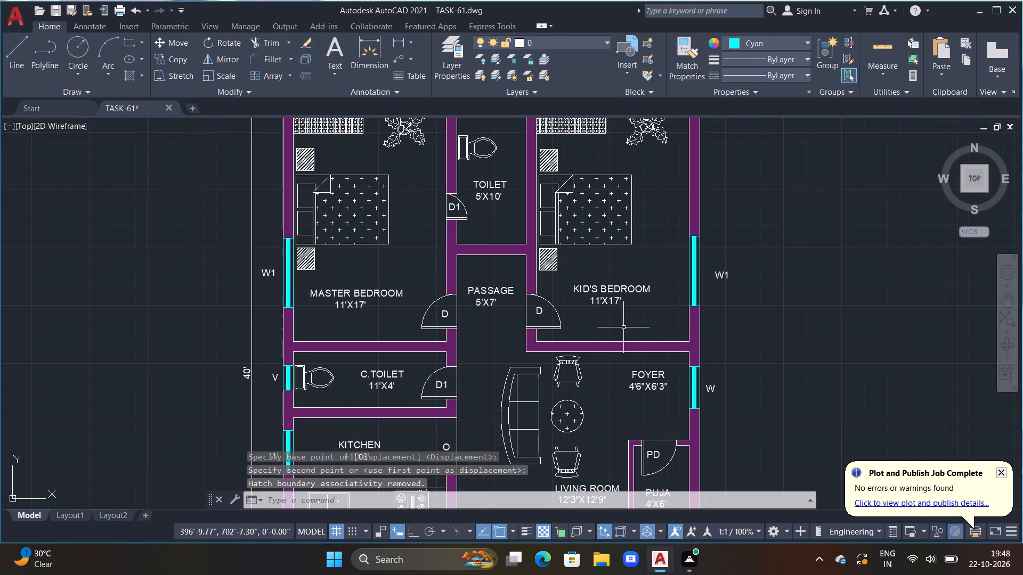
Add a space before 12'3"X12'9" in the LIVING ROOM label to centre the size under the room name.
middle_click_drag(534, 371, 542, 270)
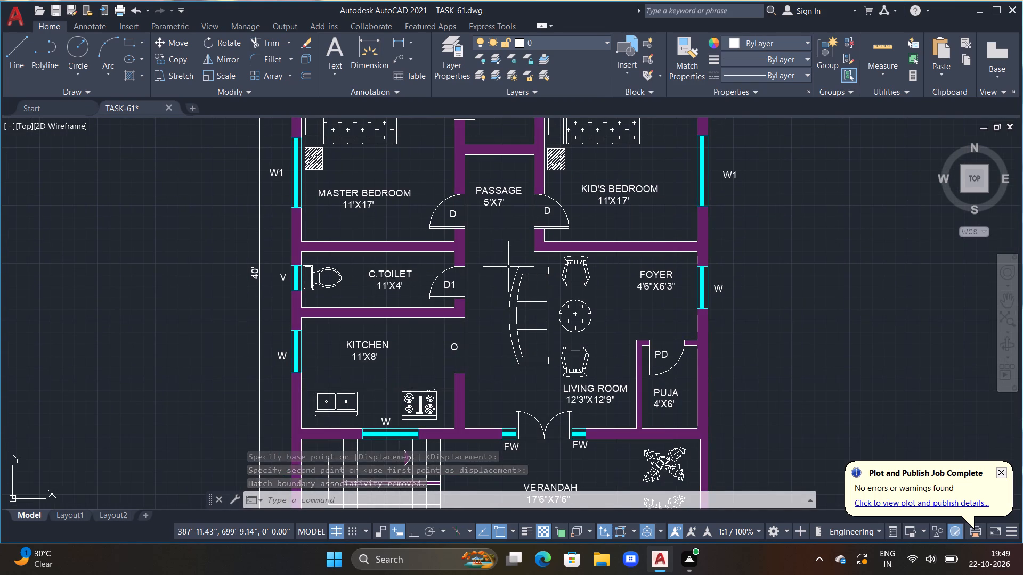
scroll(508, 267, "down", 1)
scroll(502, 268, "up", 1)
middle_click_drag(503, 265, 499, 207)
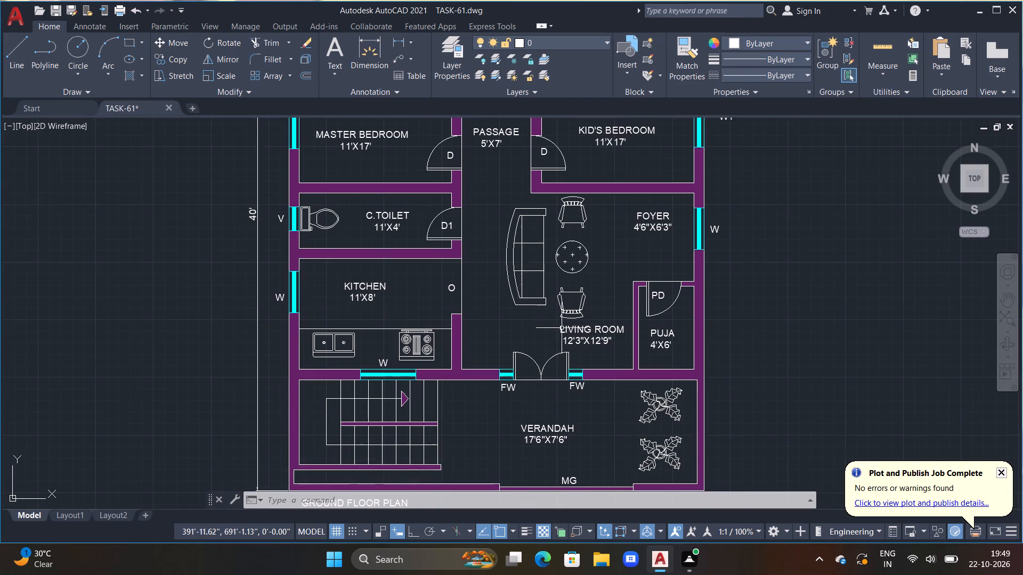
scroll(575, 329, "up", 2)
double_click(551, 329)
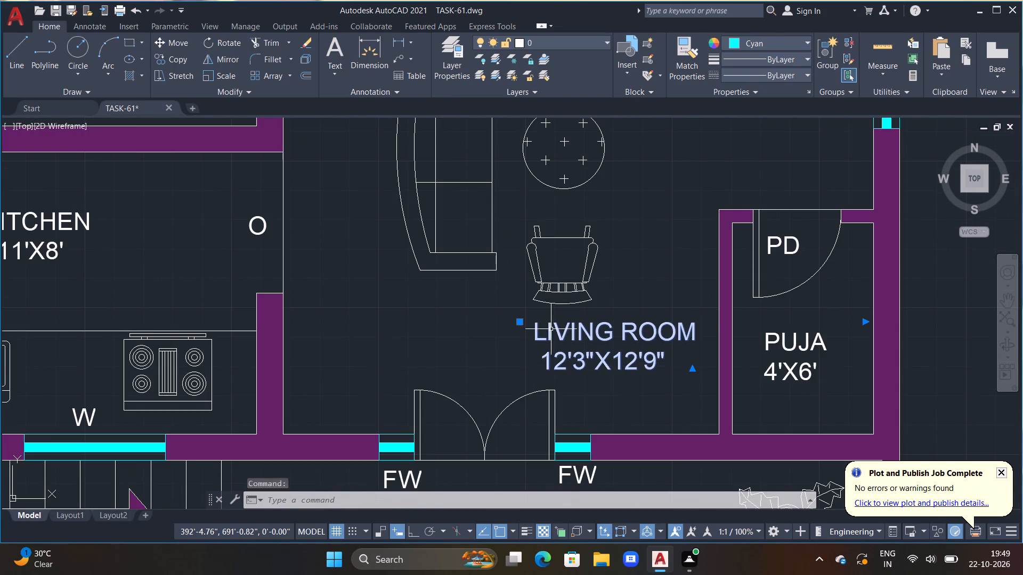
scroll(548, 334, "up", 2)
left_click(526, 387)
key("space")
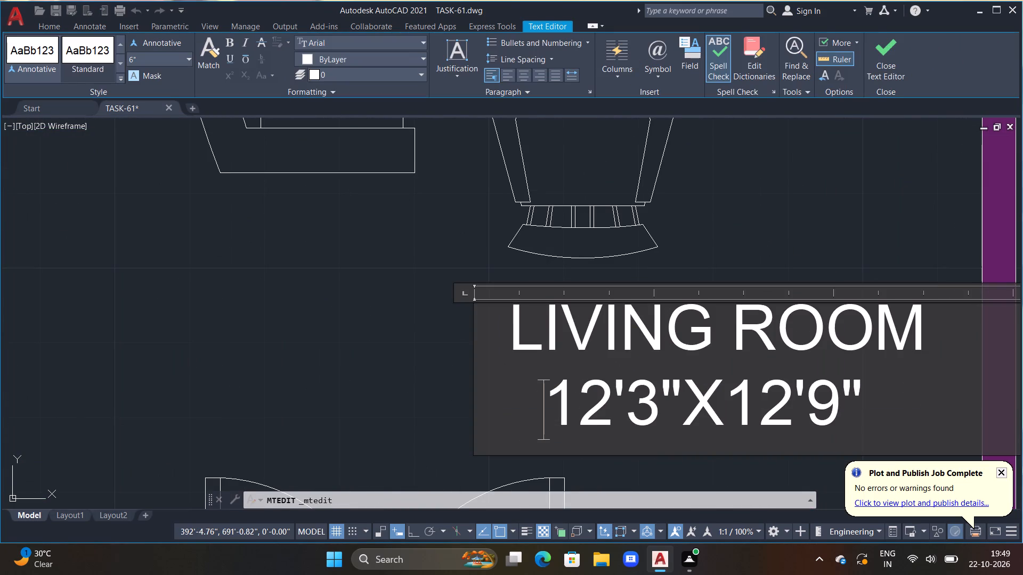
left_click(417, 347)
scroll(418, 346, "down", 2)
key("Escape")
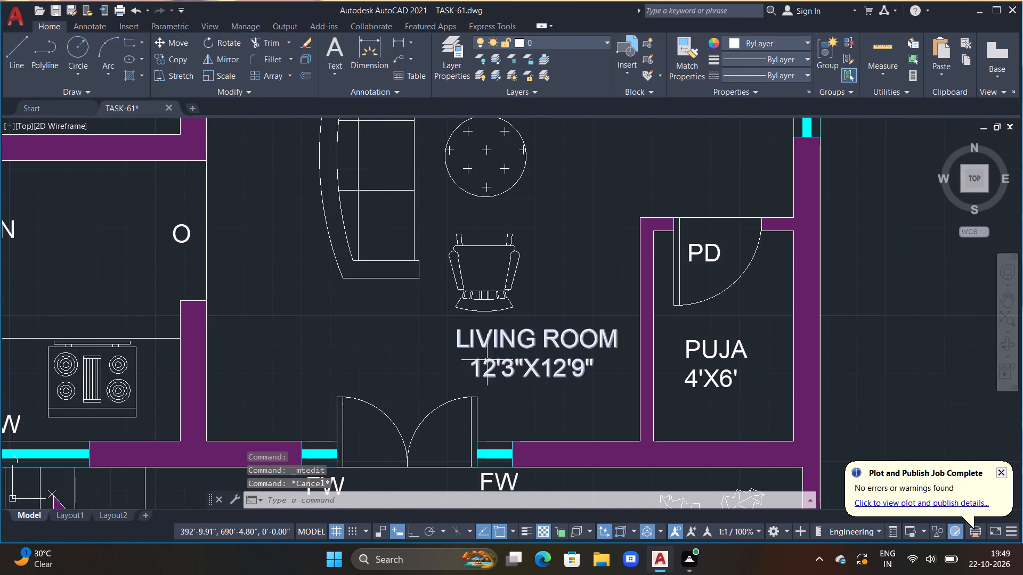
Review the kitchen, living room, puja and verandah, and the overall floor plan.
middle_click_drag(360, 291, 409, 218)
scroll(409, 211, "down", 1)
middle_click_drag(214, 193, 214, 195)
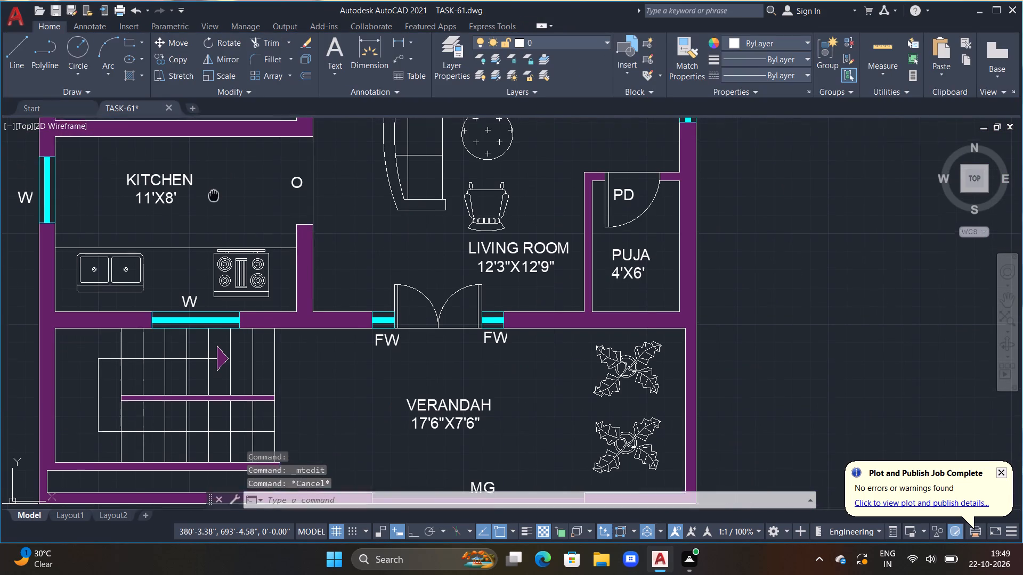
middle_click_drag(214, 195, 216, 157)
scroll(363, 327, "down", 1)
middle_click_drag(363, 302, 385, 348)
key("Escape")
key("Escape")
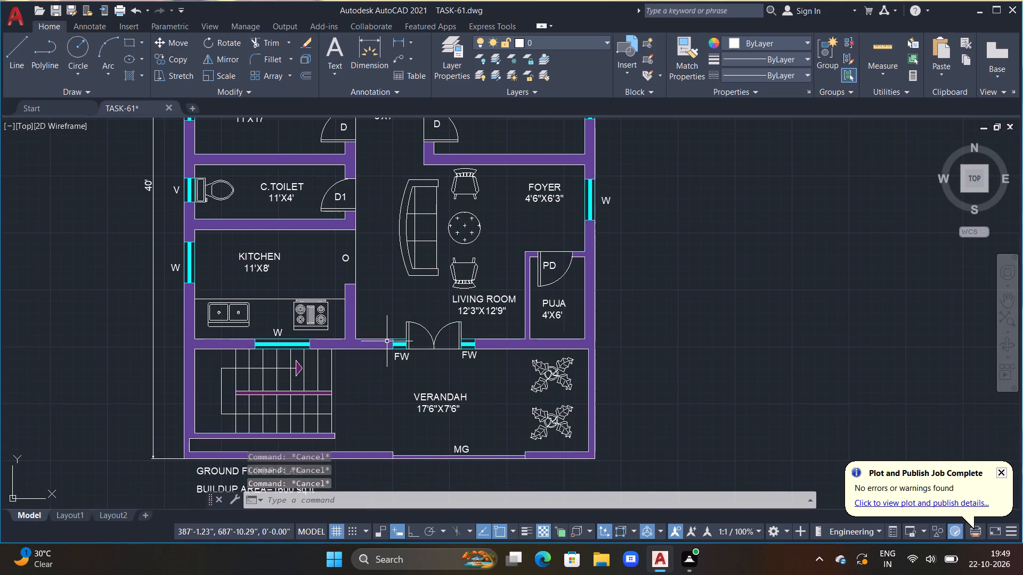
scroll(389, 218, "down", 1)
middle_click_drag(400, 220, 453, 371)
scroll(463, 321, "down", 1)
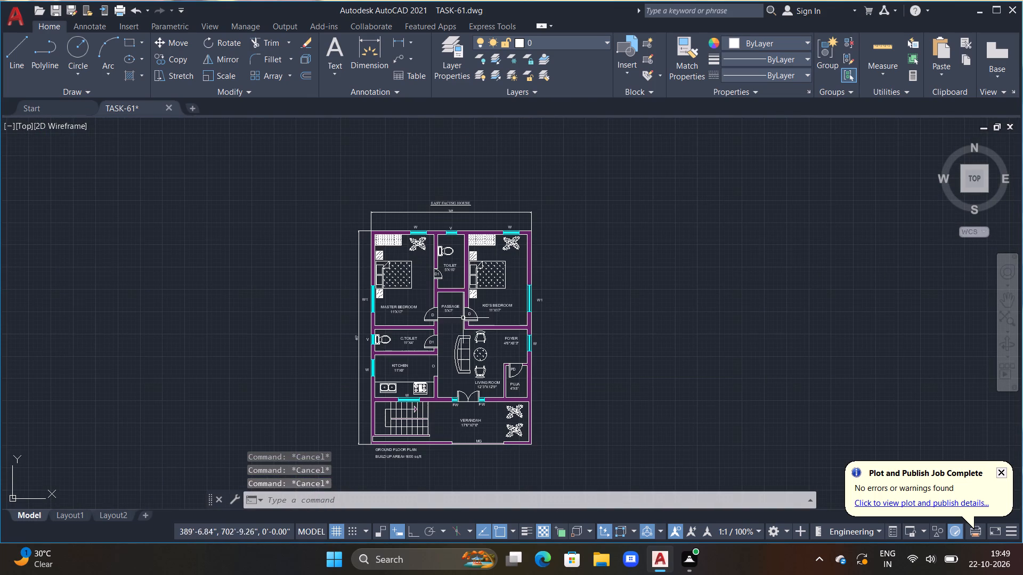
key("Escape")
key("Escape")
key("Escape")
middle_click_drag(417, 270, 431, 264)
key("Escape")
key("Escape")
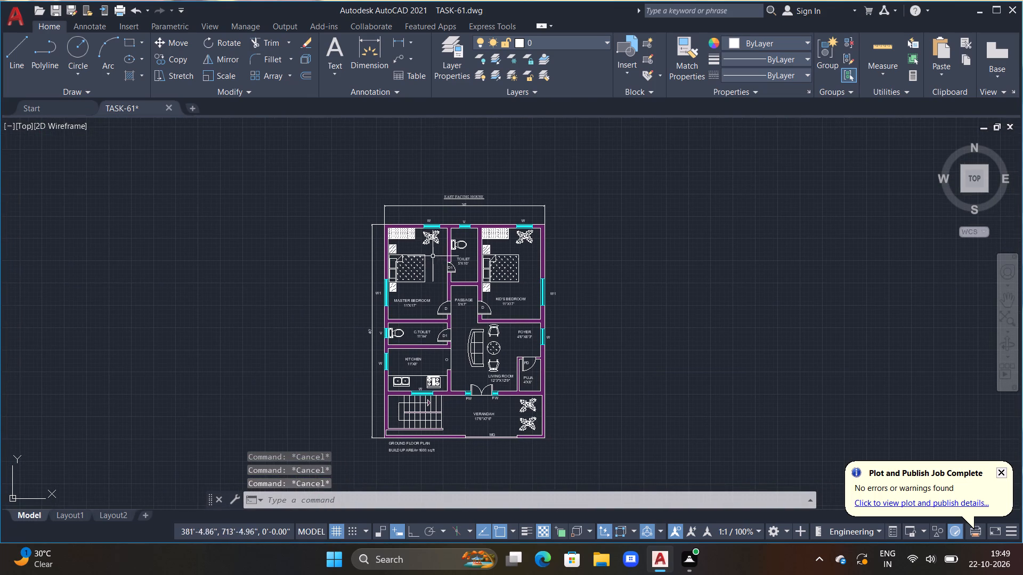
middle_click_drag(381, 219, 387, 221)
key("Escape")
key("Escape")
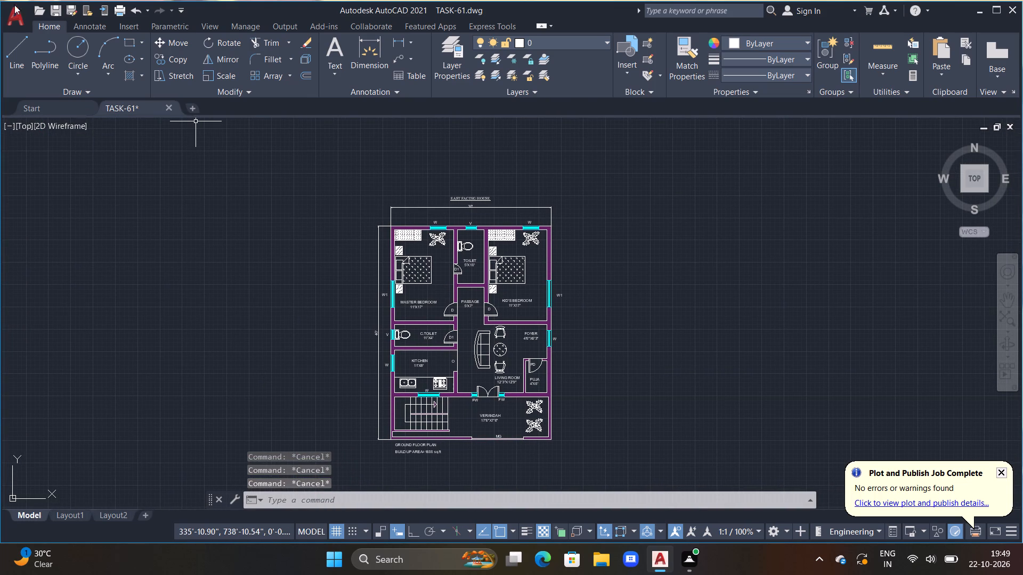
Save the drawing under the new name TASK-62 in the Documents folder.
left_click(11, 9)
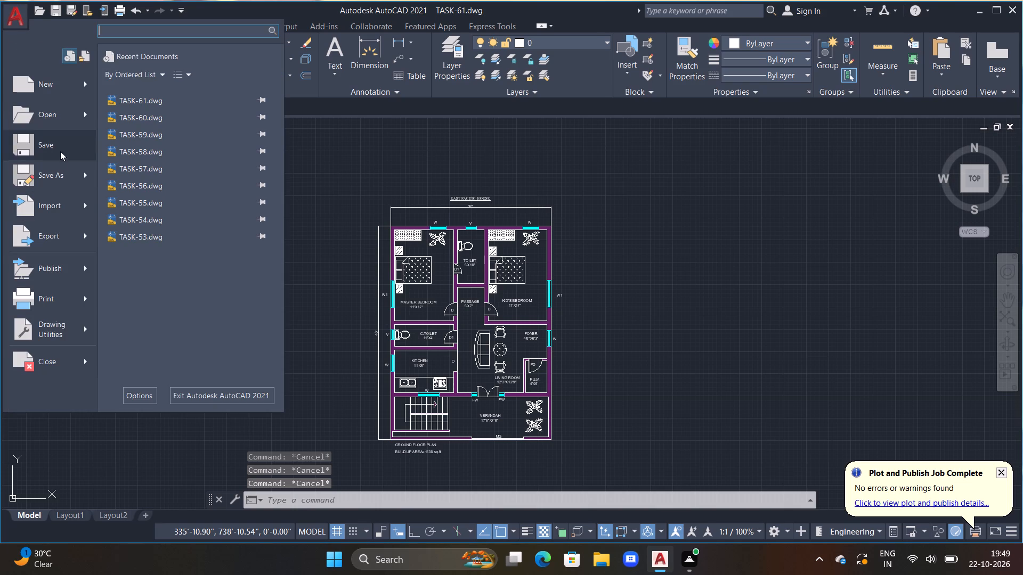
left_click(43, 169)
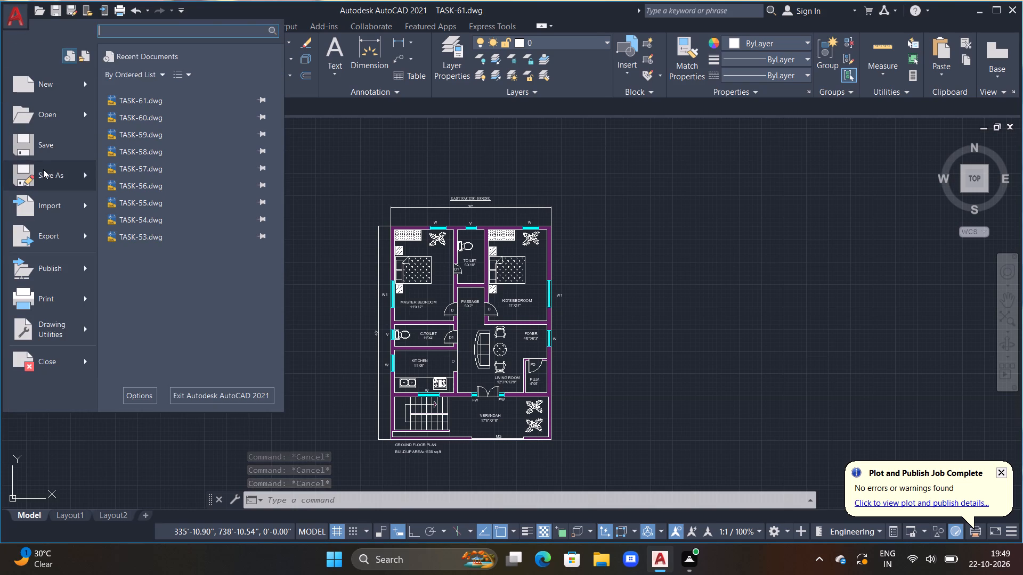
scroll(461, 400, "up", 1)
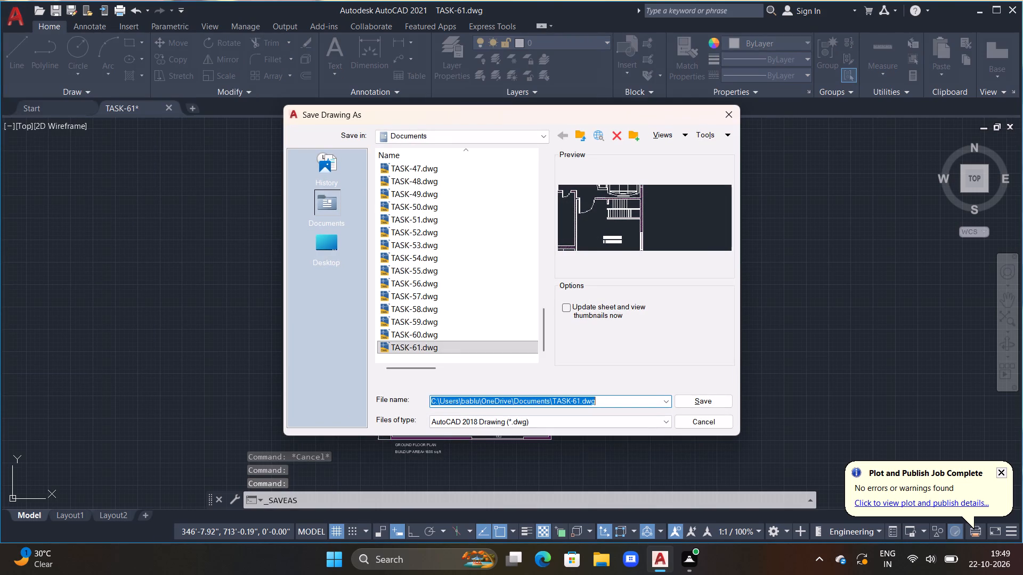
left_click(602, 405)
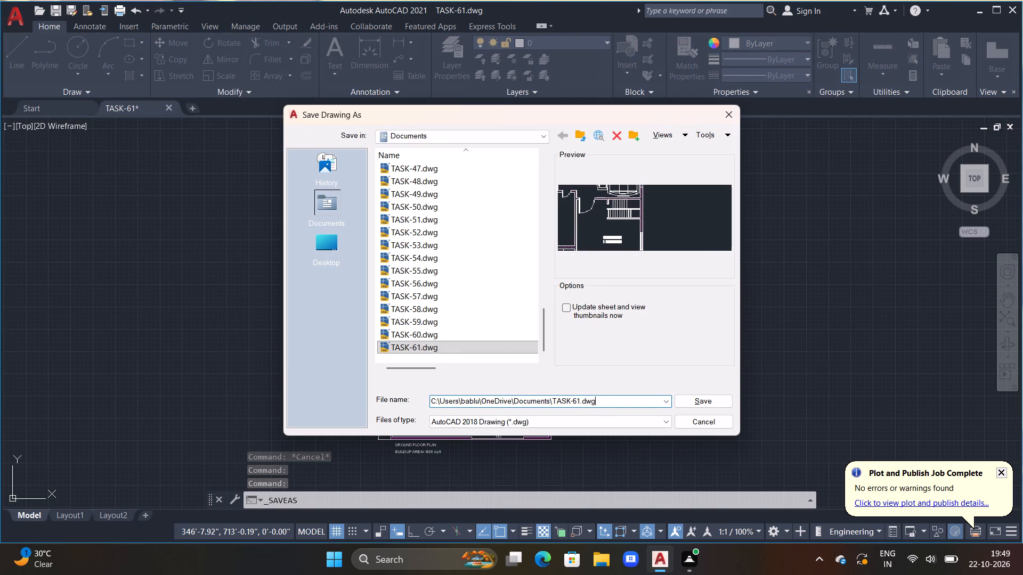
key("BackSpace")
key("BackSpace")
key("BackSpace")
key("BackSpace")
key("BackSpace")
key("BackSpace")
key("BackSpace")
key("BackSpace")
key("BackSpace")
key("BackSpace")
key("BackSpace")
key("BackSpace")
key("BackSpace")
key("BackSpace")
key("BackSpace")
key("BackSpace")
key("BackSpace")
key("BackSpace")
key("BackSpace")
key("BackSpace")
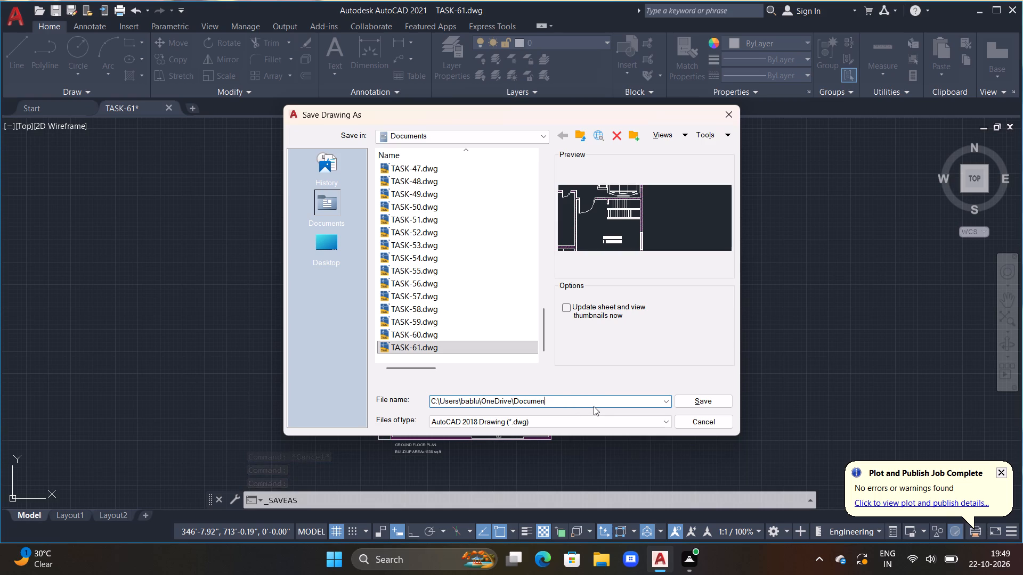
key("t")
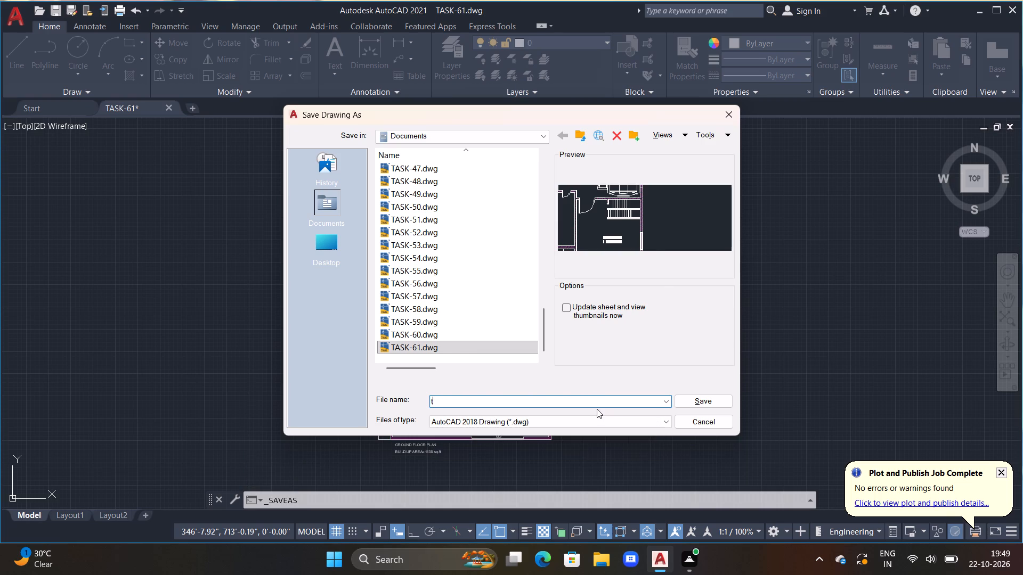
key("a")
key("BackSpace")
key("BackSpace")
type("TASK-")
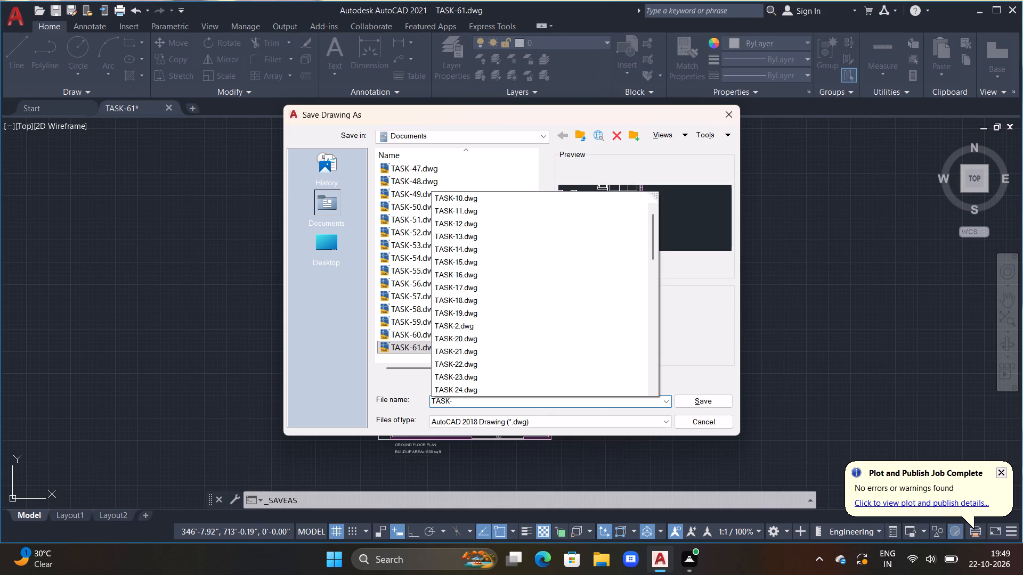
key("6")
key("2")
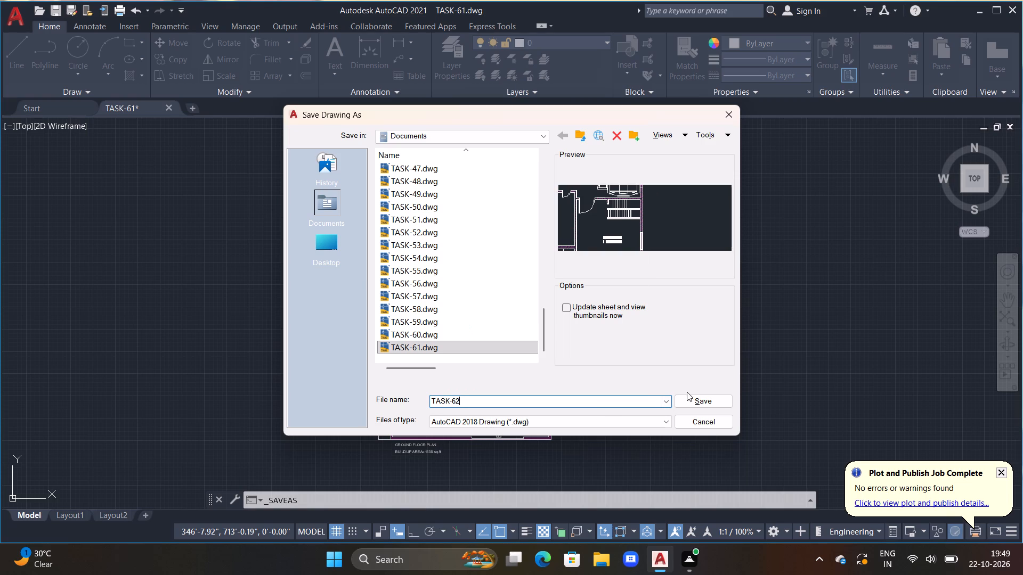
left_click(698, 402)
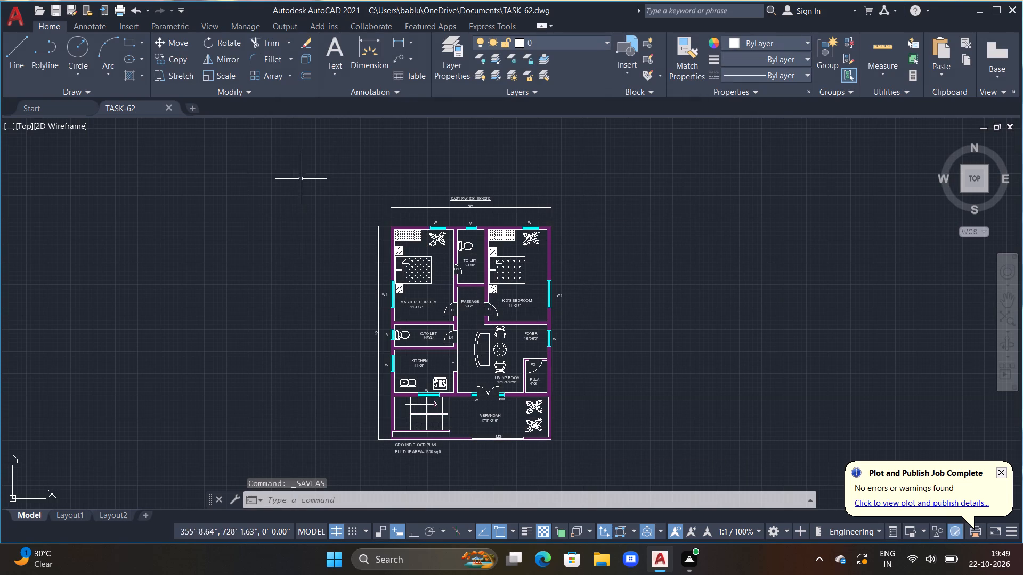
Set up a plot with the AutoCAD PDF (High Quality Print).pc3 plotter and inches as the scale unit.
left_click(8, 9)
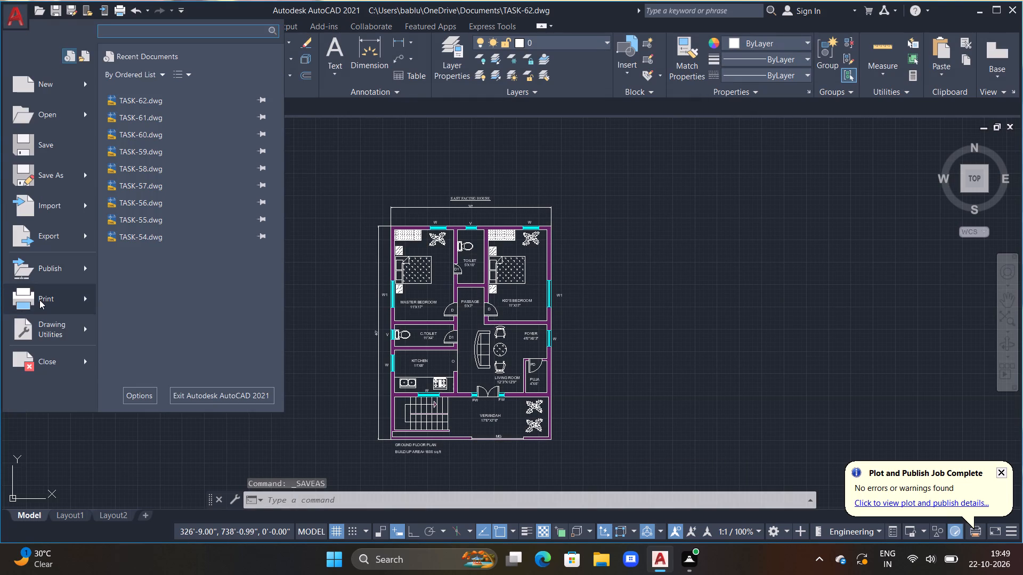
left_click(40, 300)
scroll(296, 183, "down", 1)
left_click(357, 185)
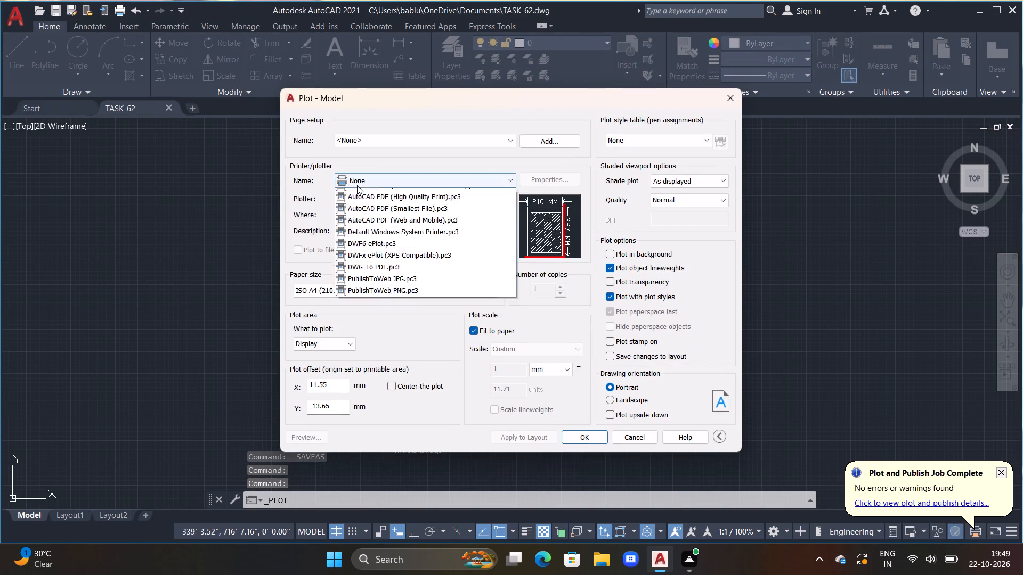
left_click(372, 250)
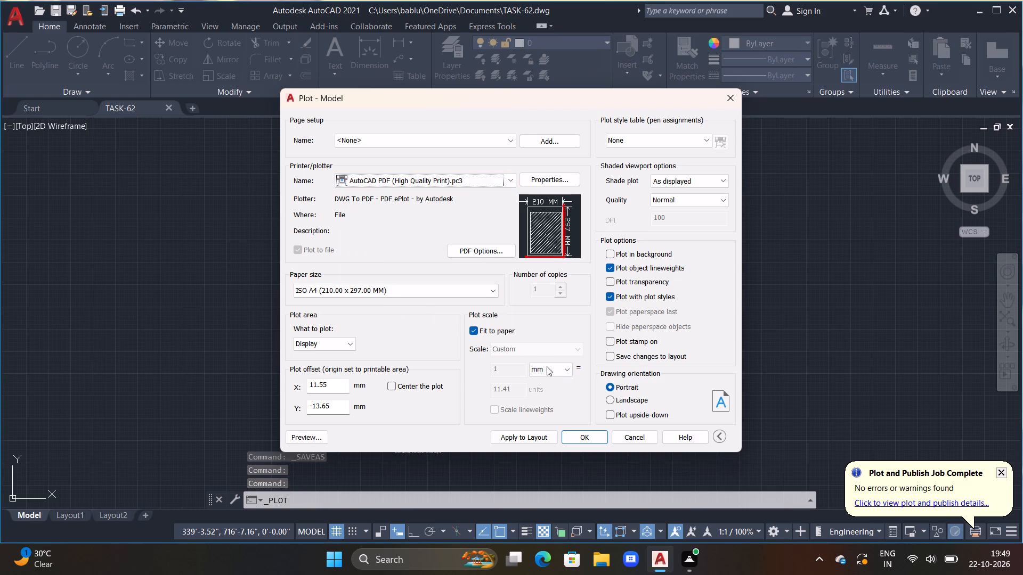
left_click(553, 373)
left_click(553, 384)
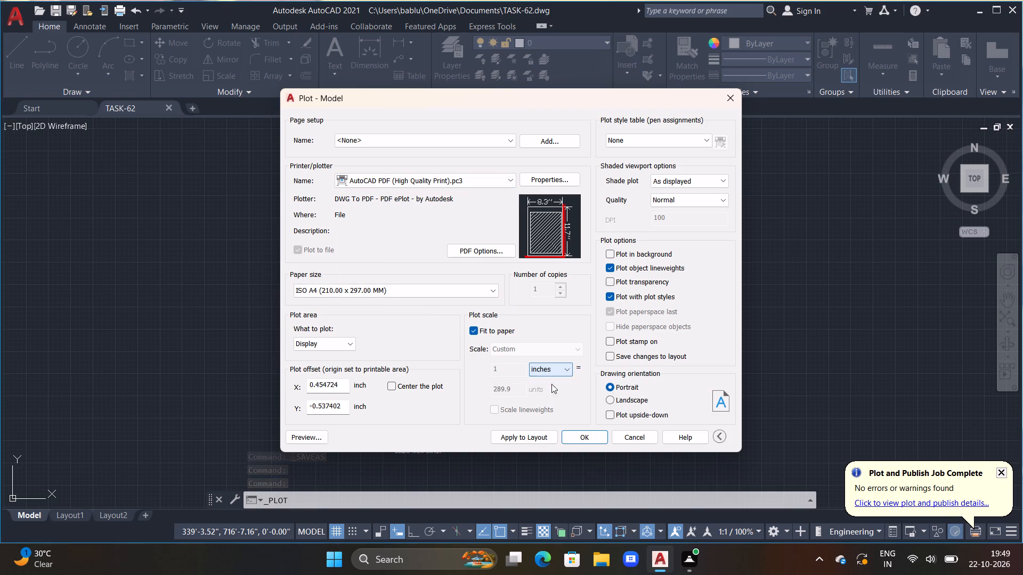
Set the plot area to a window picked around the whole floor plan.
left_click(327, 347)
left_click(322, 374)
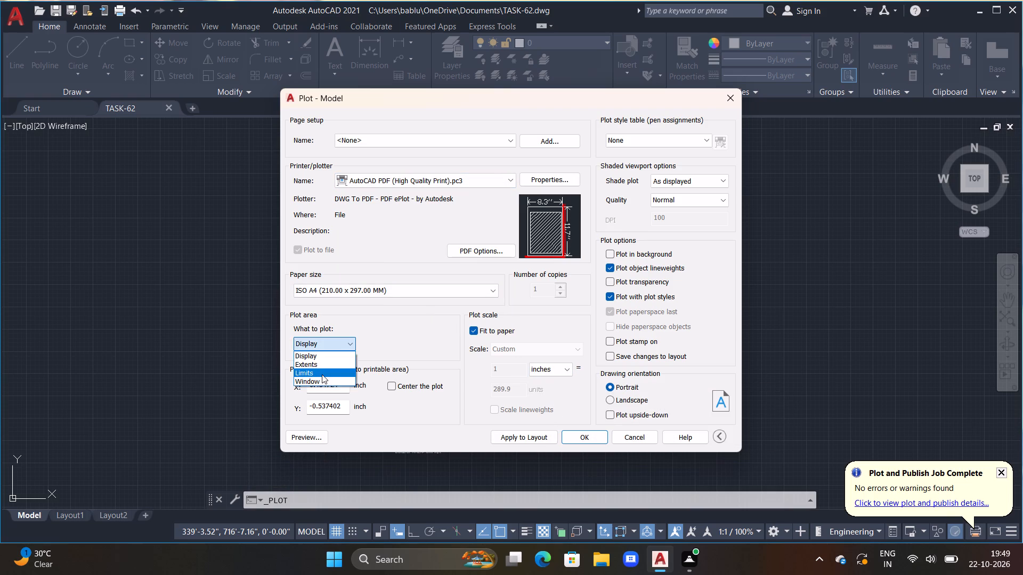
left_click(314, 346)
left_click(312, 384)
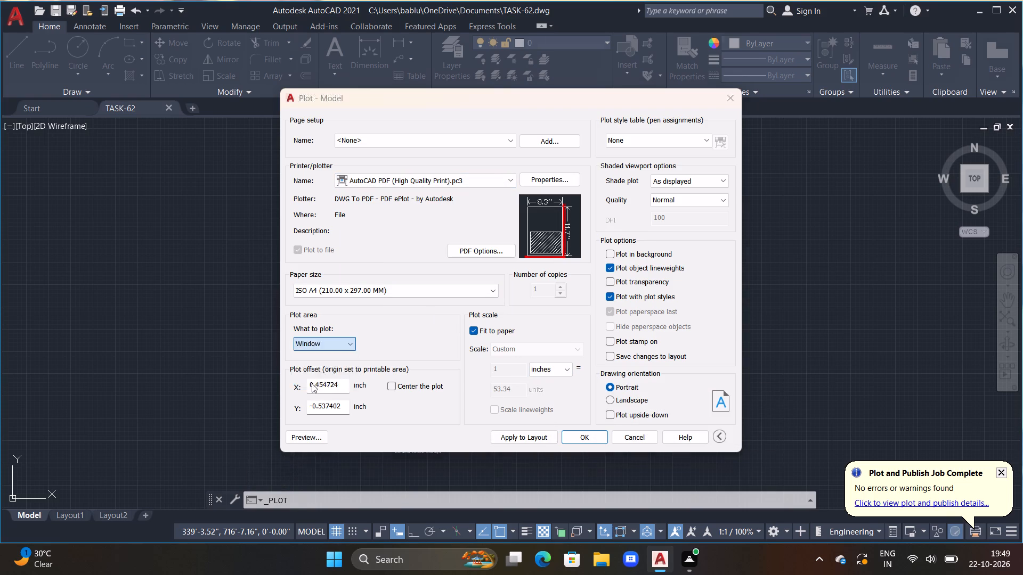
scroll(298, 363, "down", 2)
left_click_drag(277, 256, 288, 306)
left_click(440, 425)
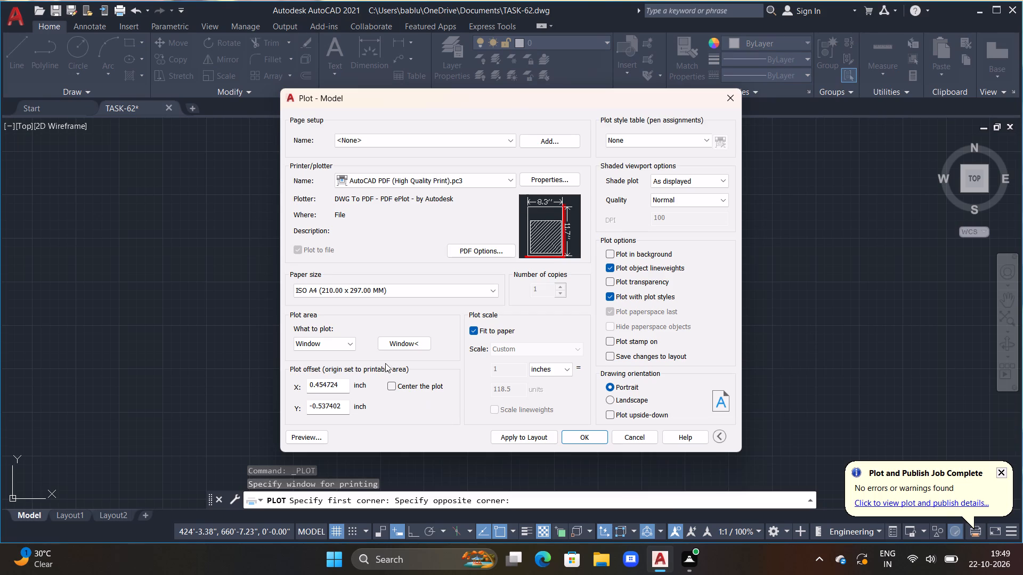
Preview the plot, examine the furniture hatches in both bedrooms, and leave the plot setup without plotting.
left_click(586, 438)
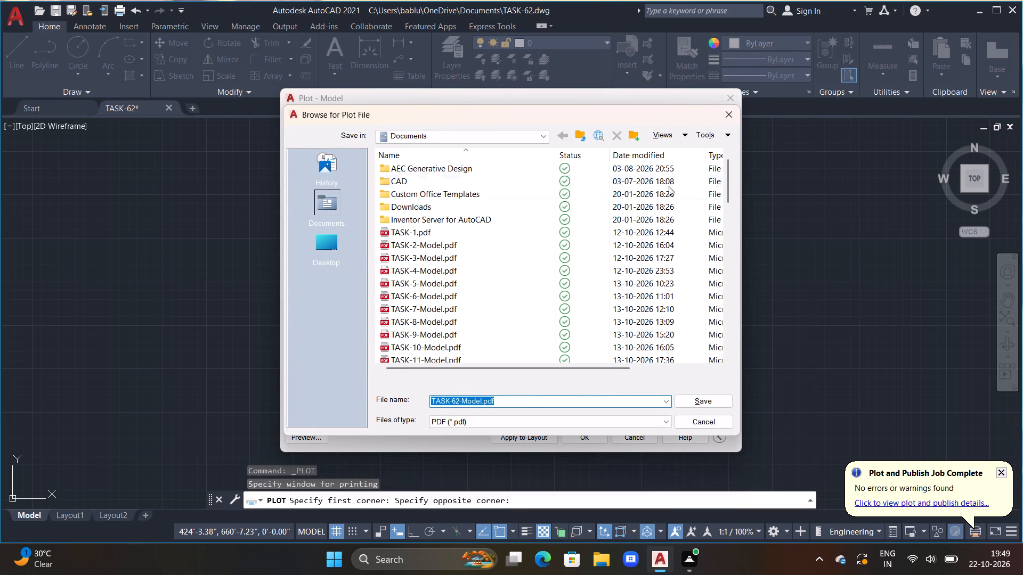
left_click(724, 113)
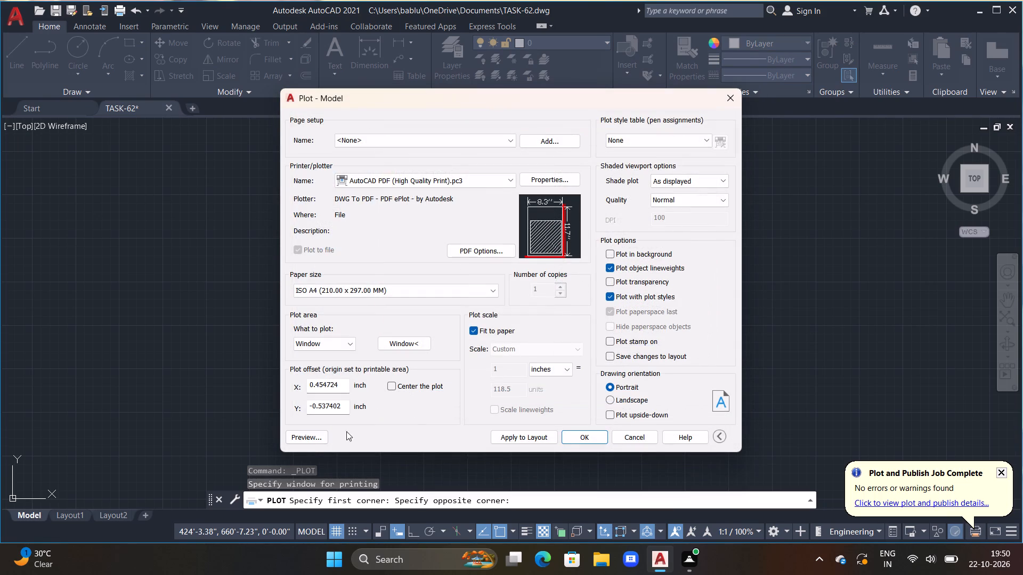
left_click(310, 440)
scroll(504, 343, "up", 2)
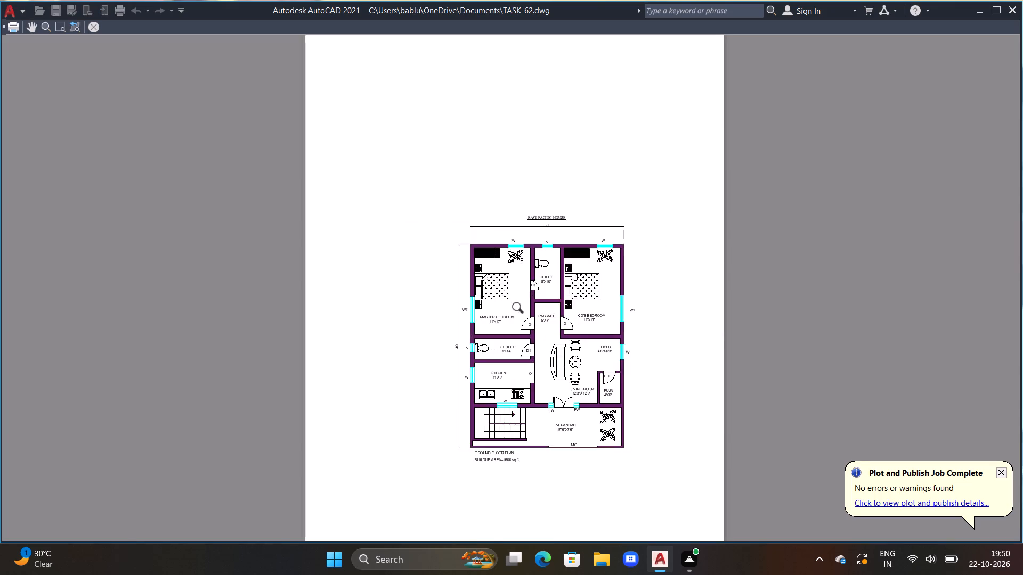
scroll(521, 310, "up", 2)
scroll(482, 260, "up", 1)
scroll(442, 252, "down", 3)
scroll(452, 237, "up", 2)
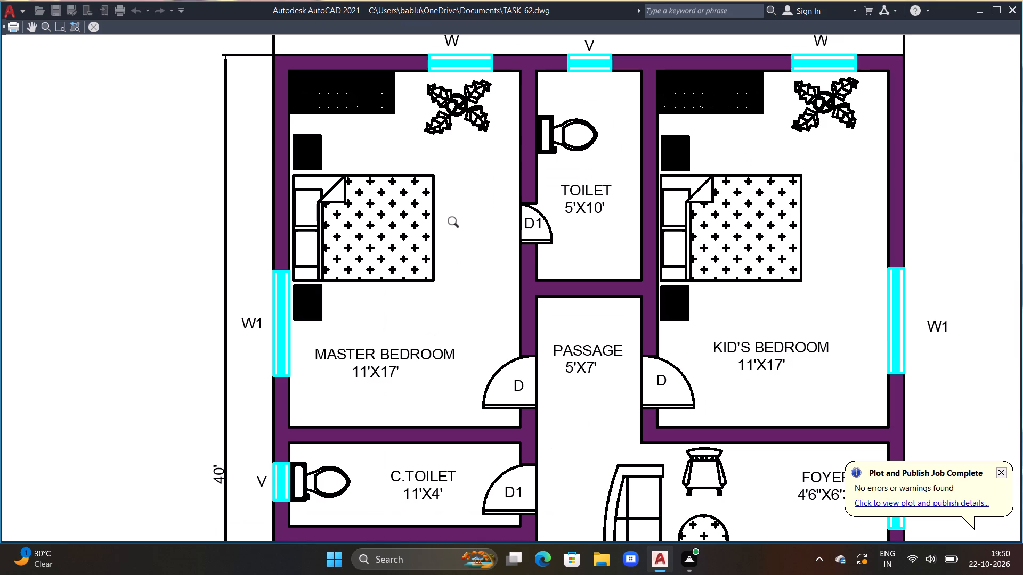
scroll(472, 179, "down", 3)
scroll(502, 153, "up", 5)
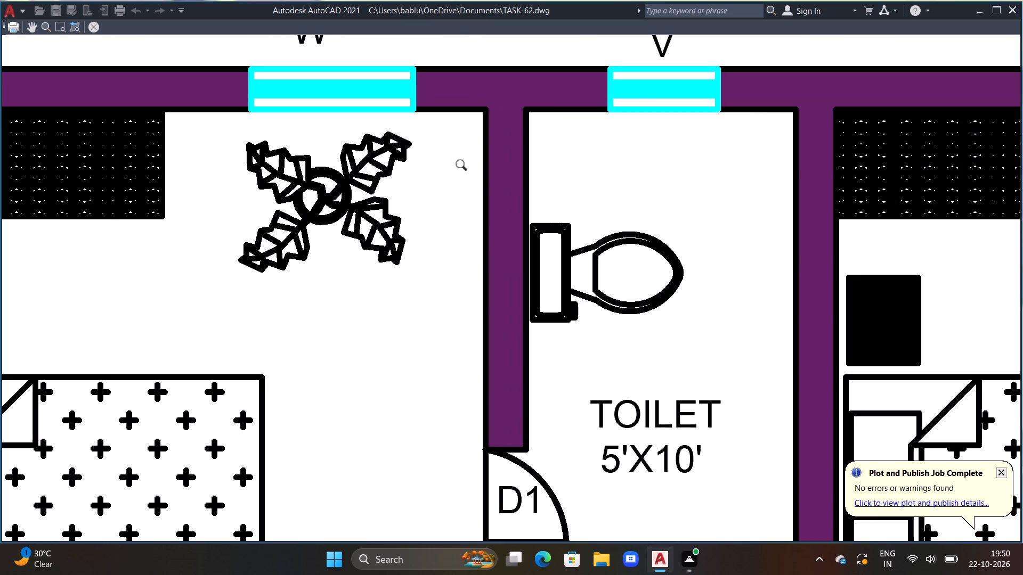
scroll(279, 212, "up", 2)
scroll(275, 206, "down", 4)
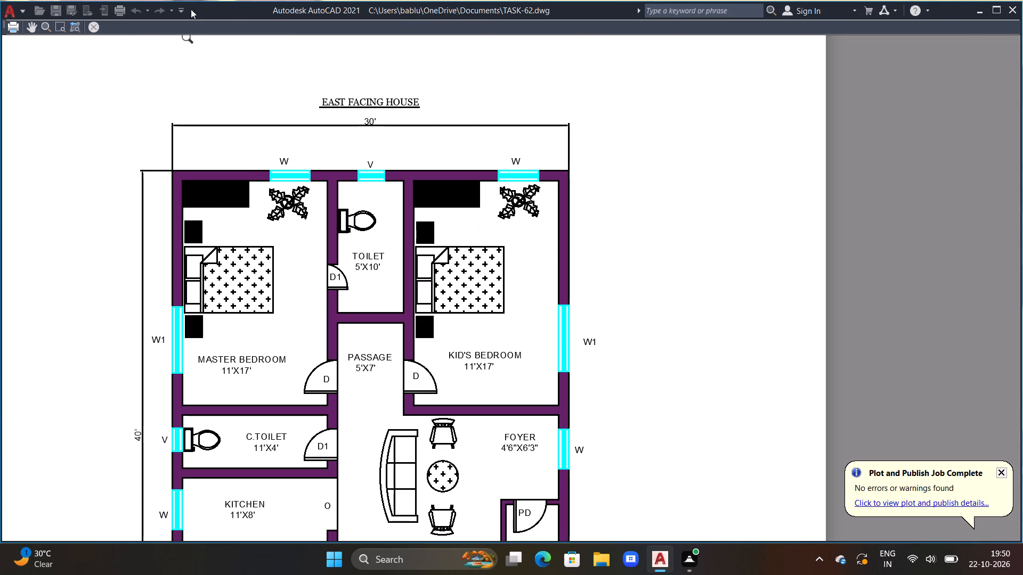
left_click(90, 30)
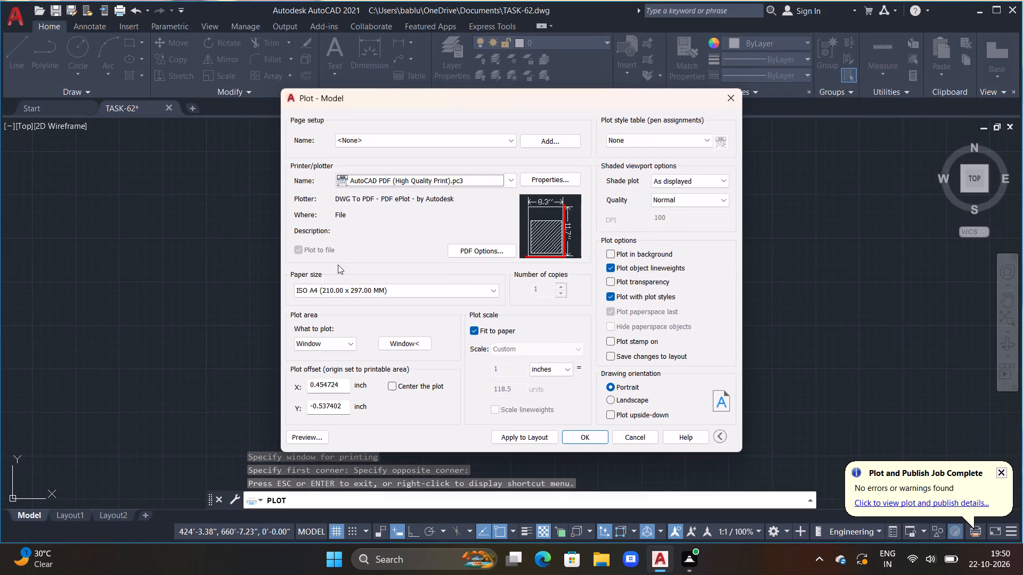
left_click(741, 98)
Delete the dense hatch from the wardrobes in the master bedroom and the kid's bedroom.
scroll(404, 286, "up", 2)
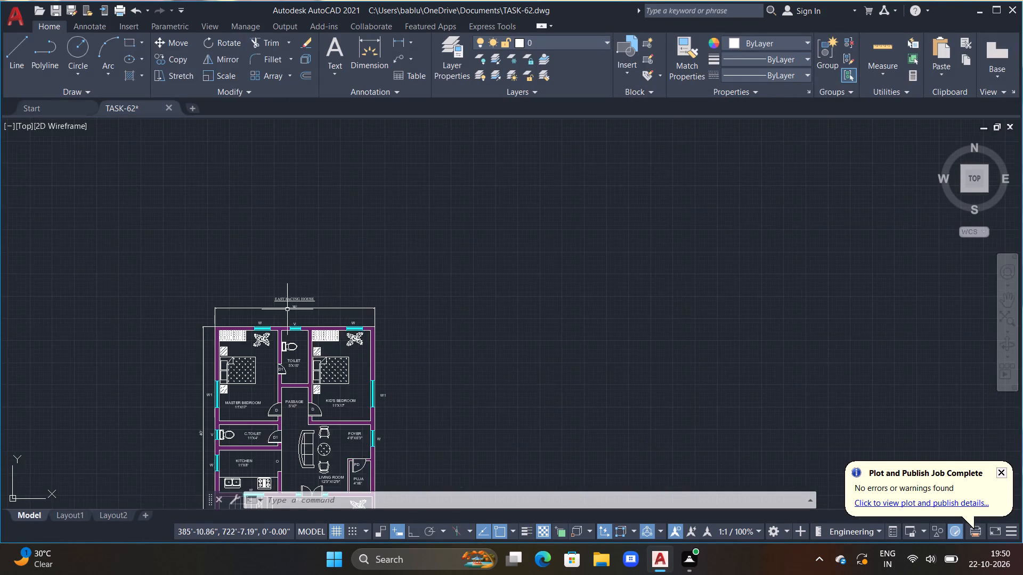
middle_click_drag(289, 309, 469, 188)
scroll(436, 201, "up", 3)
left_click(339, 264)
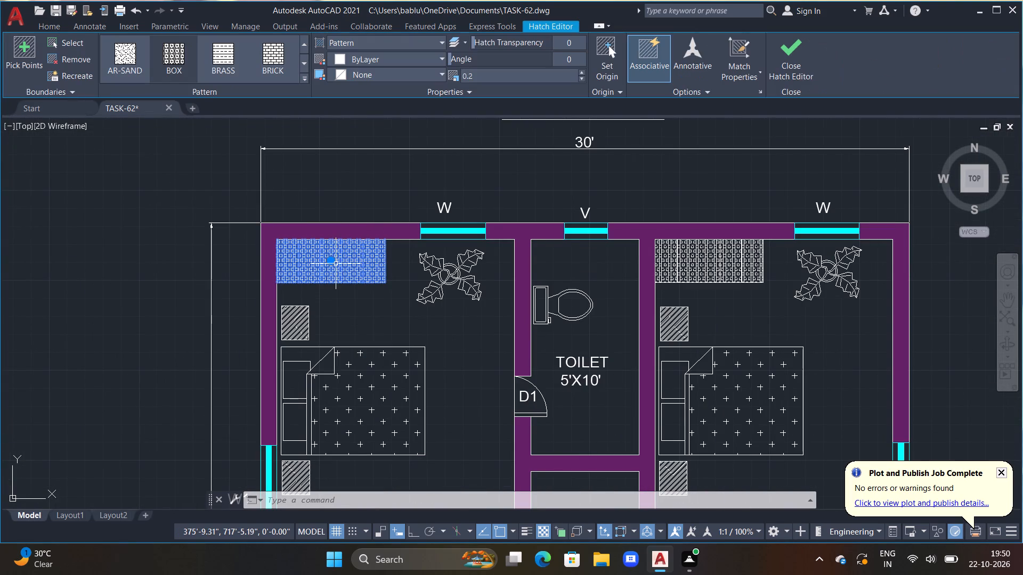
key("Delete")
left_click(718, 254)
key("Delete")
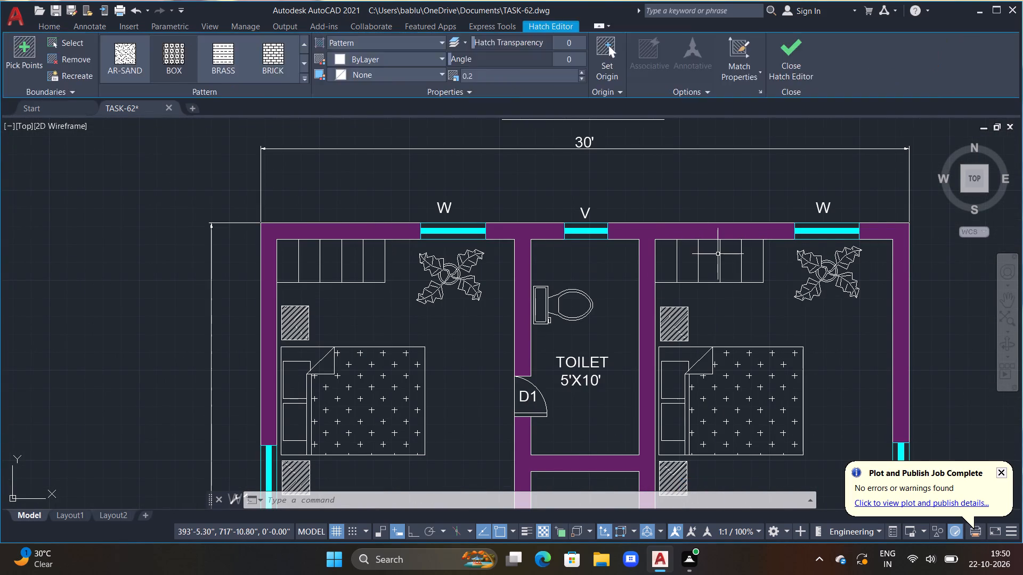
Delete the diagonal hatch from the bedside tables in both bedrooms.
scroll(715, 260, "down", 1)
middle_click_drag(597, 296, 580, 237)
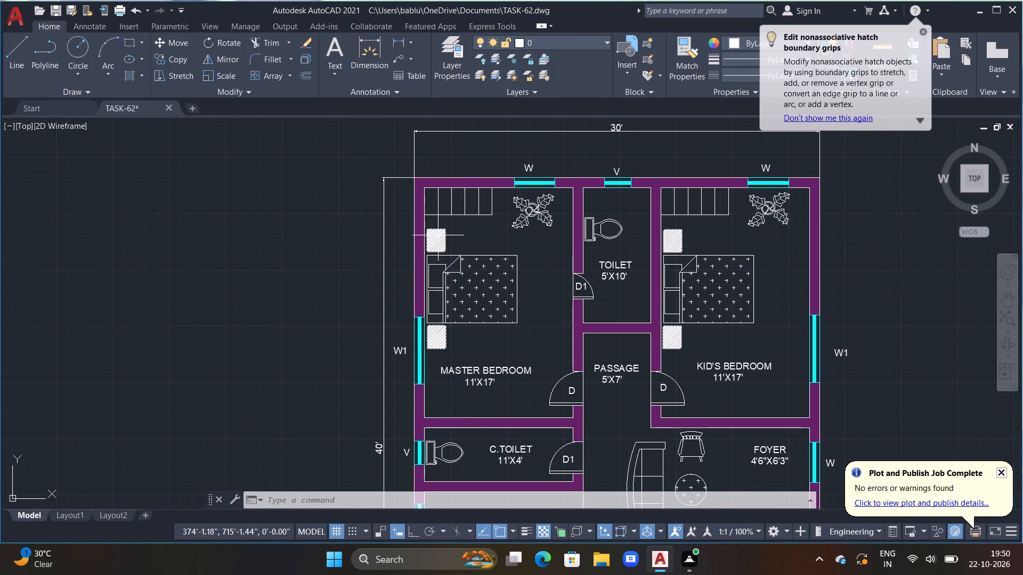
left_click(433, 238)
key("Delete")
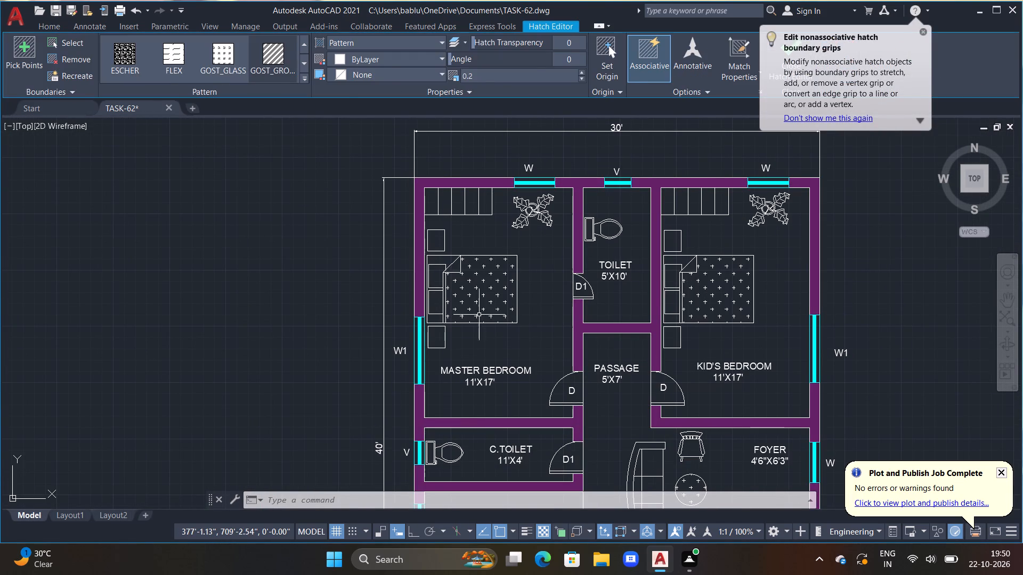
key("Escape")
Save the changes to the TASK-62 drawing.
scroll(517, 369, "down", 2)
middle_click_drag(513, 362, 453, 245)
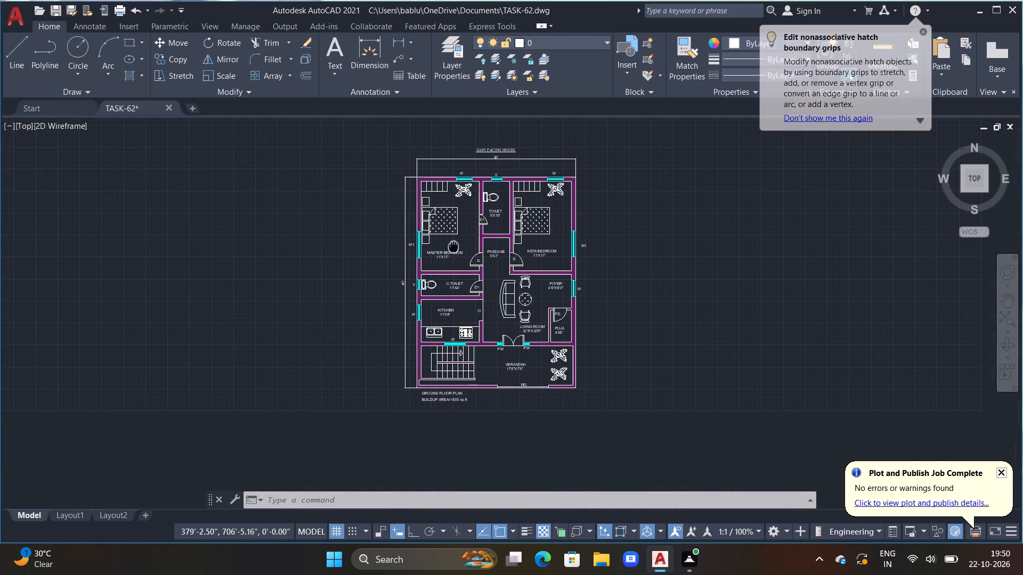
key("Escape")
key("Escape")
middle_click_drag(442, 255, 450, 278)
key("Escape")
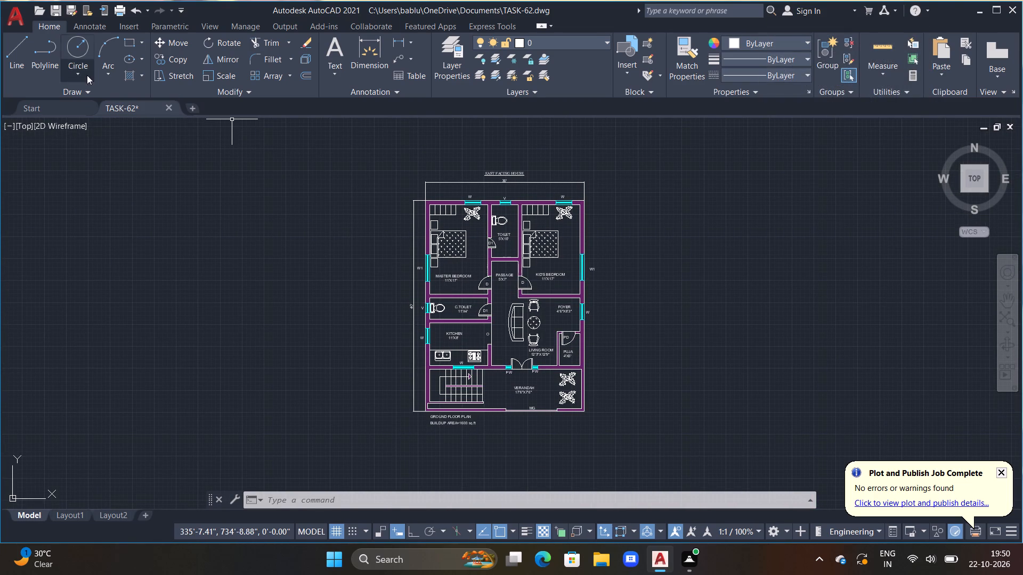
left_click(19, 18)
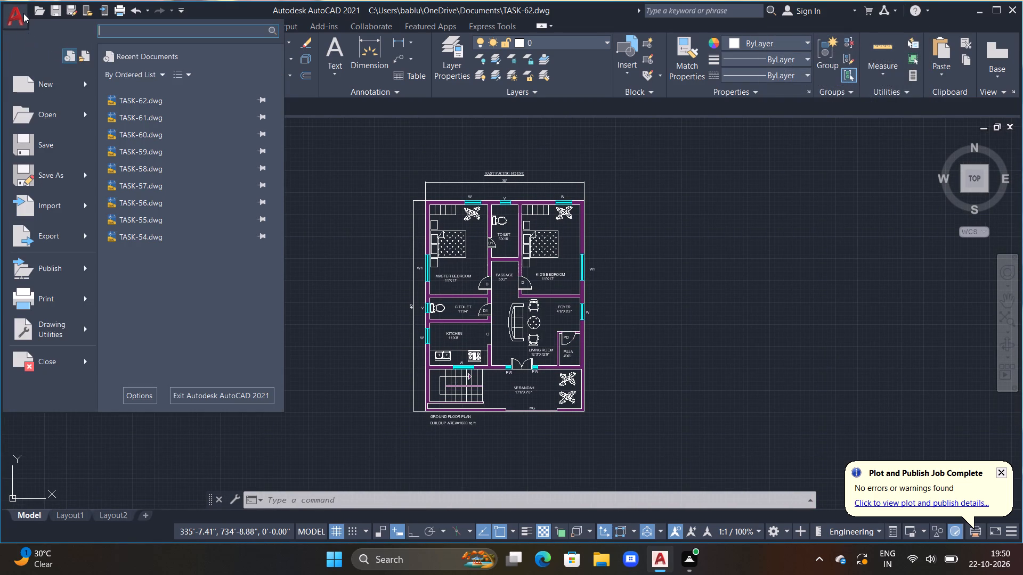
left_click(23, 13)
key("ctrl+s")
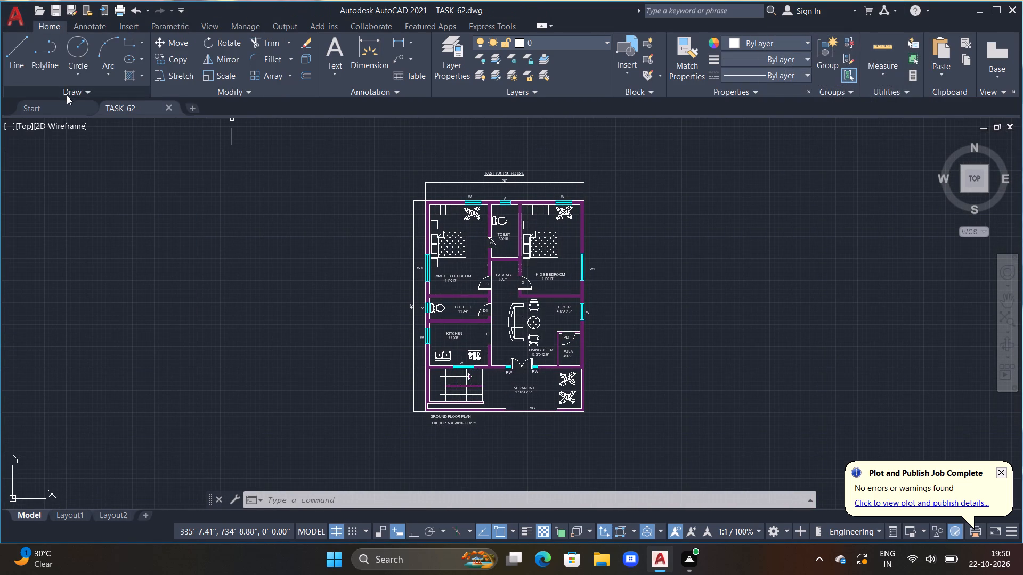
Set up a new plot with the AutoCAD PDF (High Quality Print).pc3 plotter and inches as the scale unit.
left_click(11, 17)
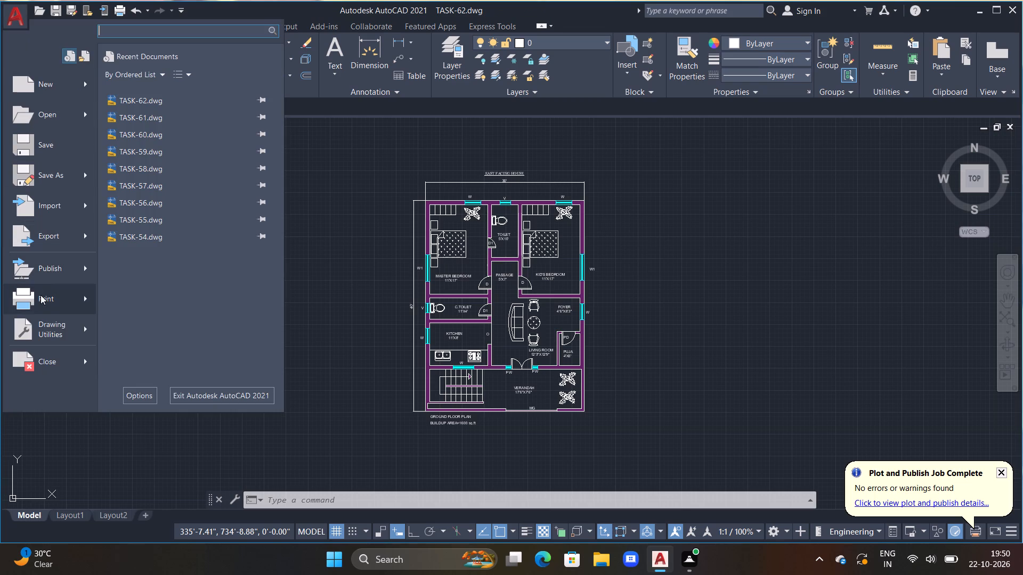
left_click(40, 295)
left_click(372, 185)
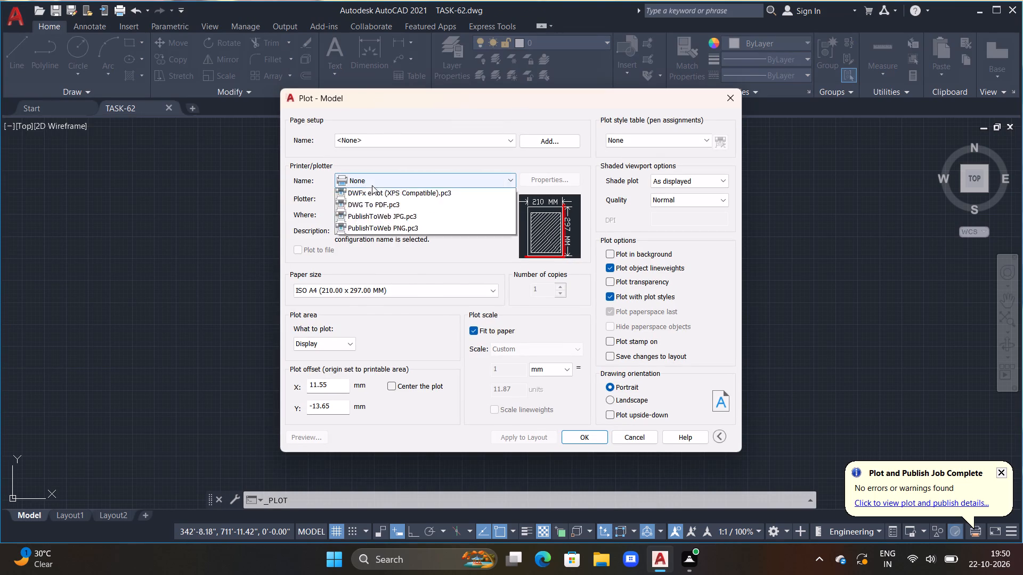
left_click(399, 251)
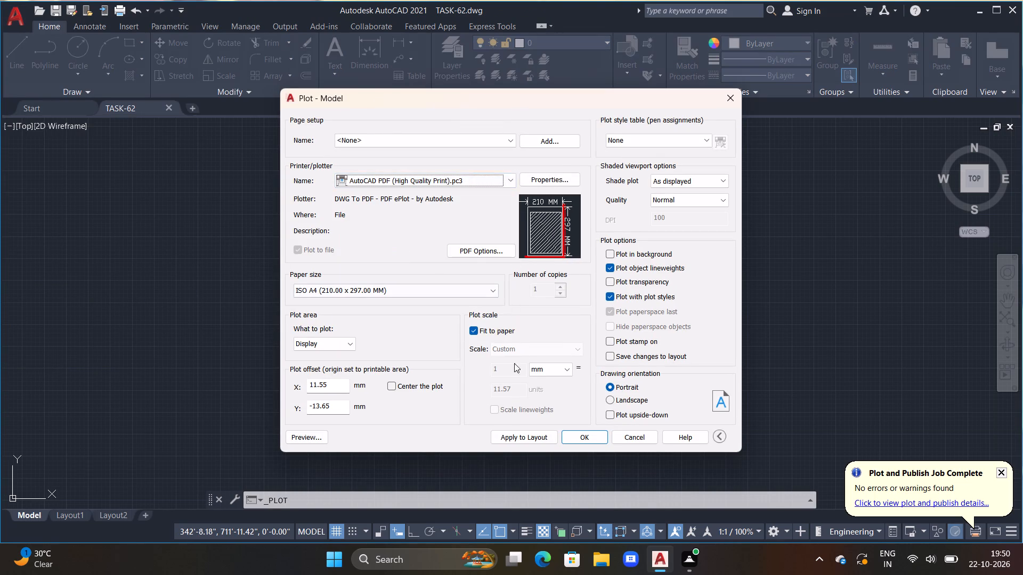
left_click(559, 374)
left_click(558, 381)
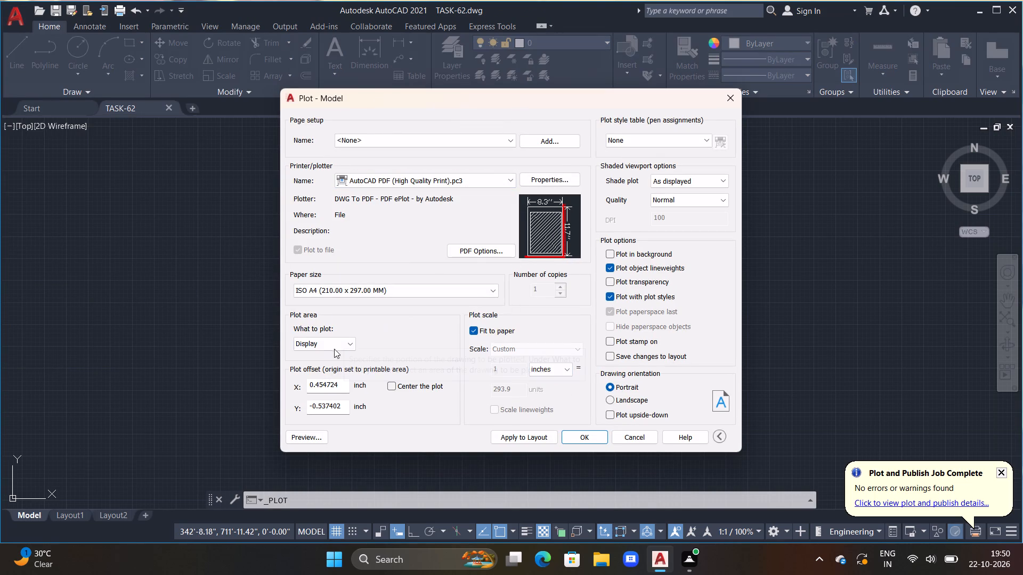
Set the plot area to a window picked closely around the whole floor plan, including its title and notes.
left_click(332, 344)
left_click(334, 379)
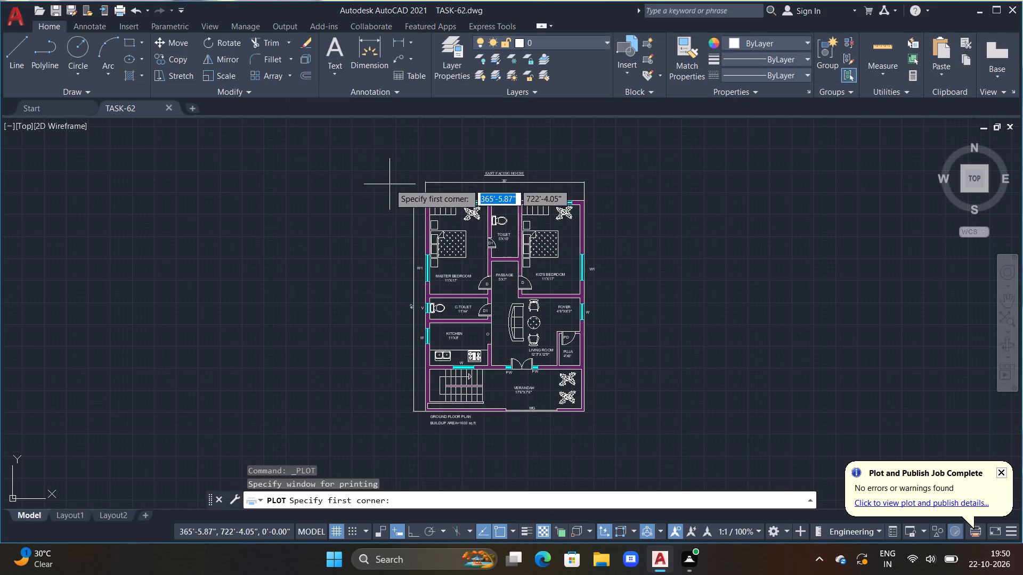
left_click_drag(381, 153, 403, 219)
left_click(624, 456)
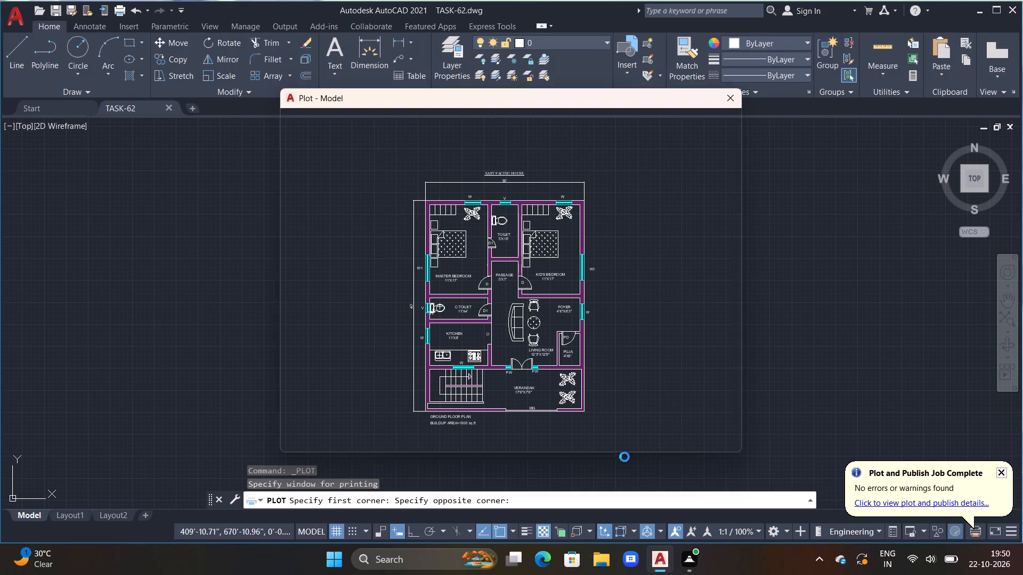
Preview the plot and examine the floor plan's placement on the sheet, the furniture and the room labels.
left_click(314, 437)
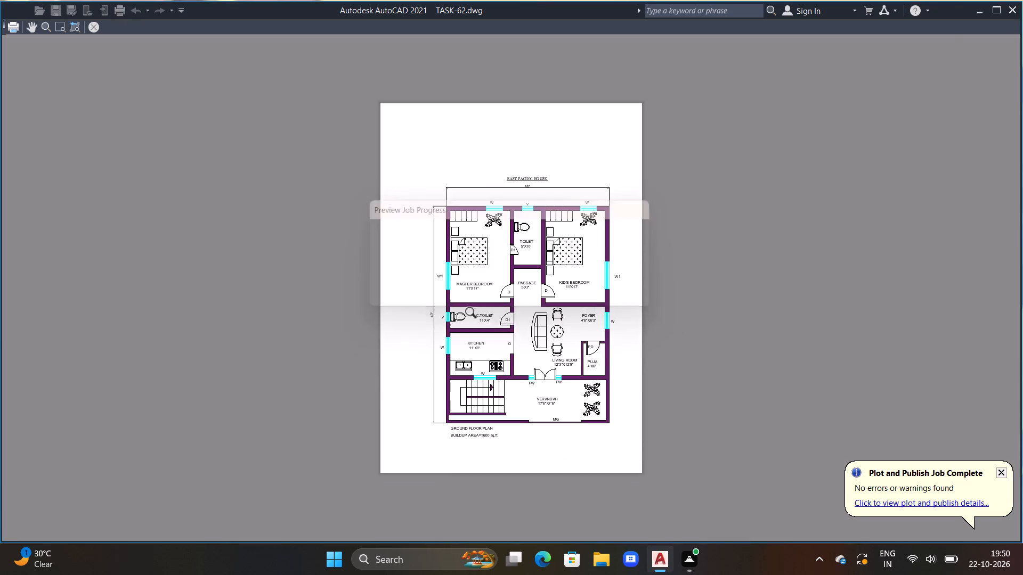
scroll(441, 308, "up", 2)
scroll(514, 284, "up", 1)
scroll(565, 291, "down", 1)
scroll(683, 264, "down", 1)
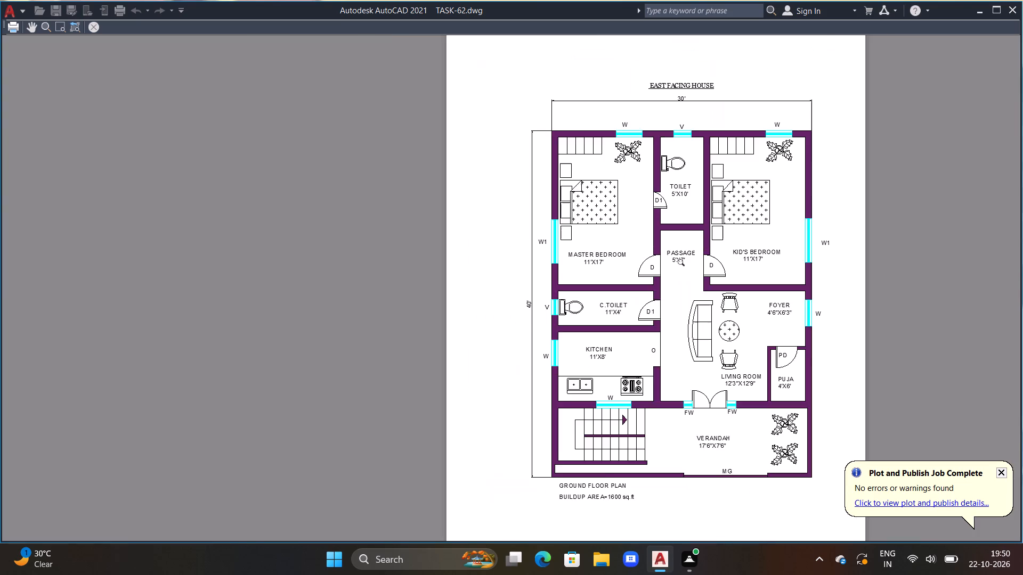
middle_click_drag(684, 264, 464, 248)
scroll(372, 253, "up", 3)
scroll(377, 215, "down", 3)
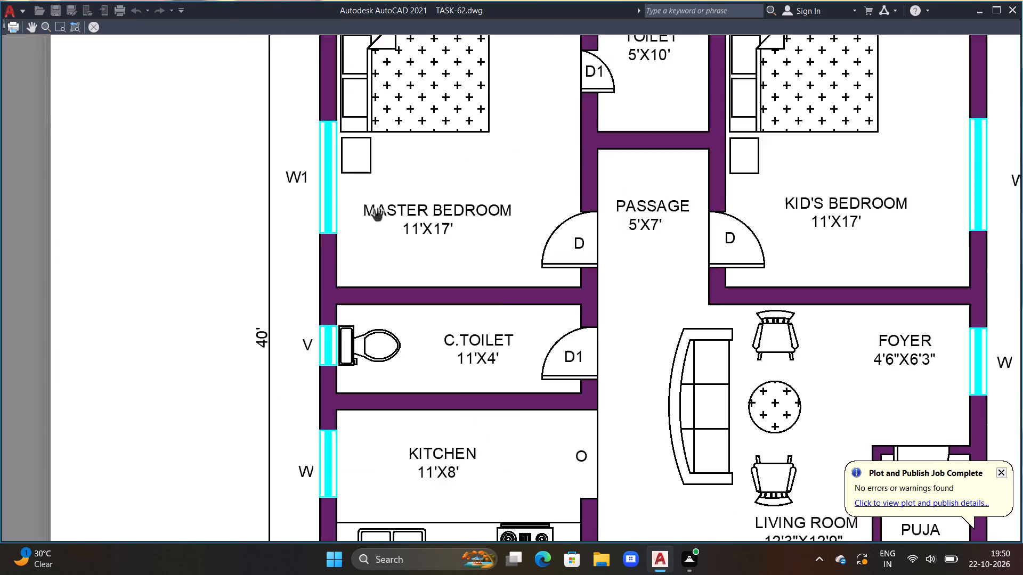
middle_click_drag(560, 162, 551, 197)
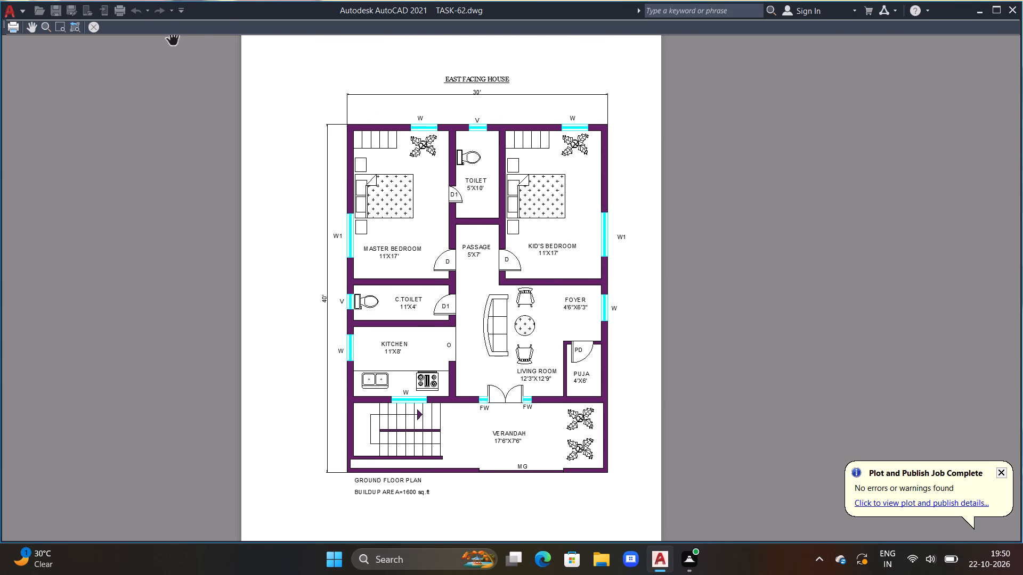
left_click(99, 24)
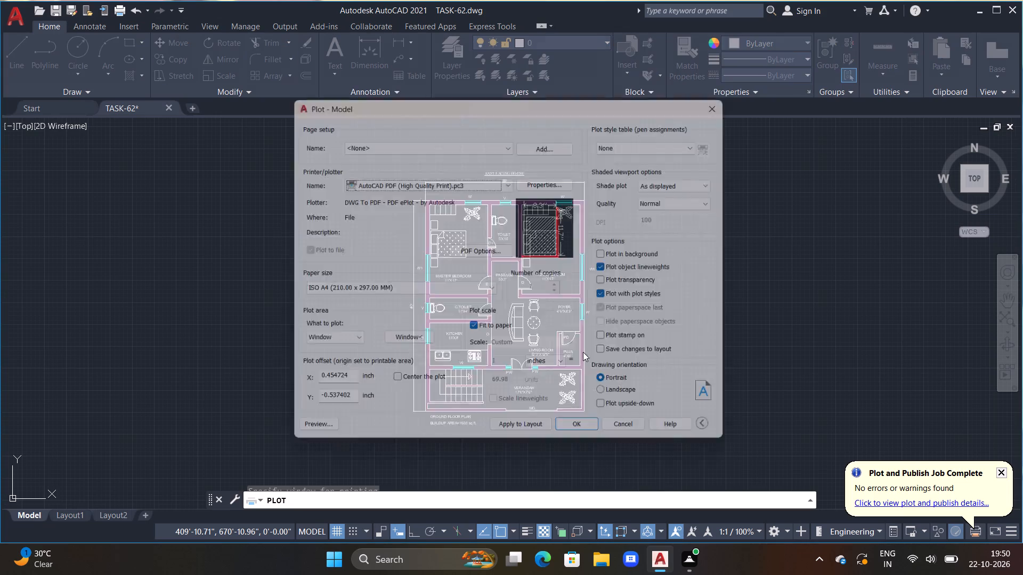
Plot the floor plan to TASK-62-Model.pdf in the Documents folder, check the PDF in Microsoft Edge and close it.
left_click(589, 435)
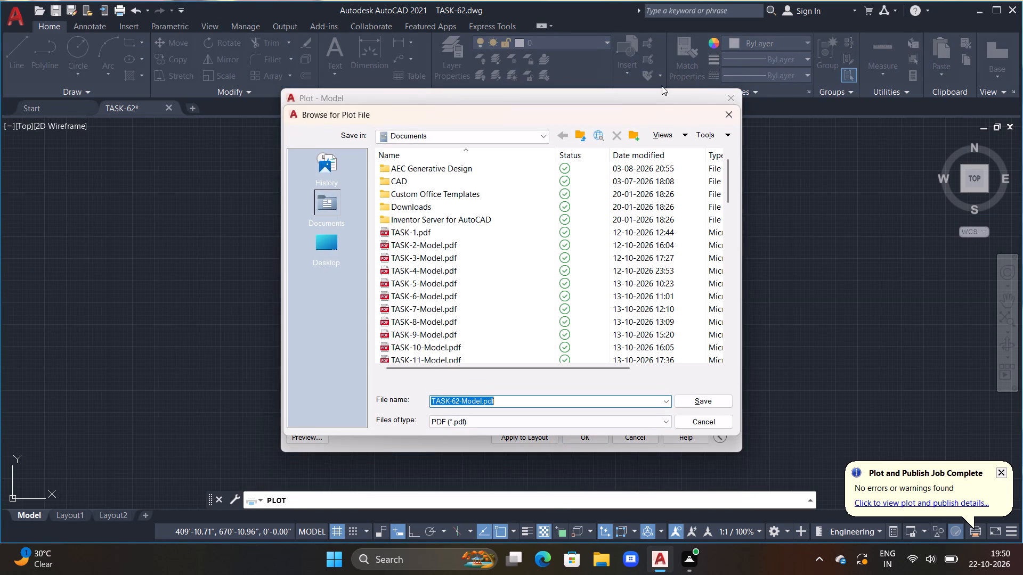
left_click(712, 404)
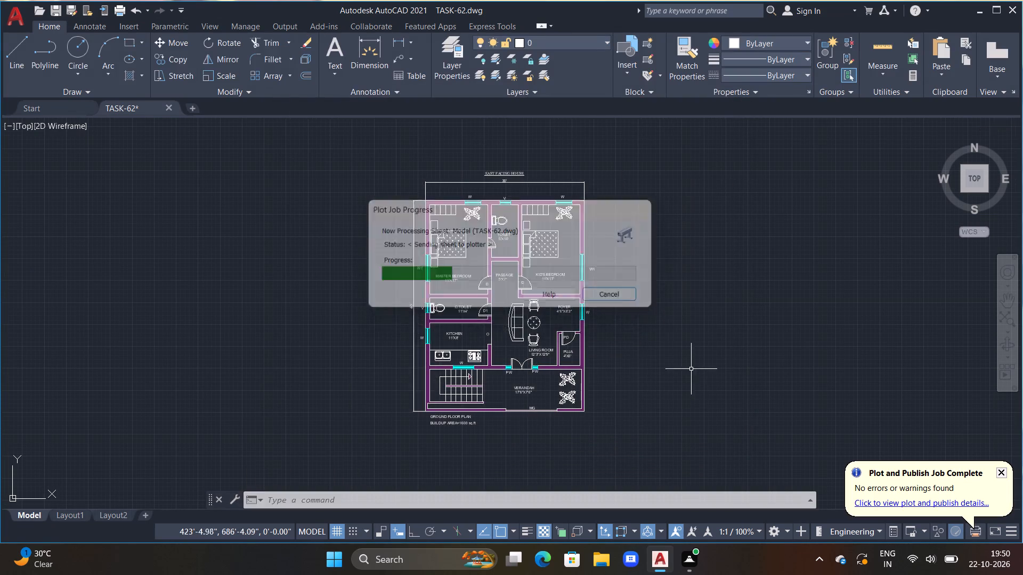
scroll(482, 324, "down", 3)
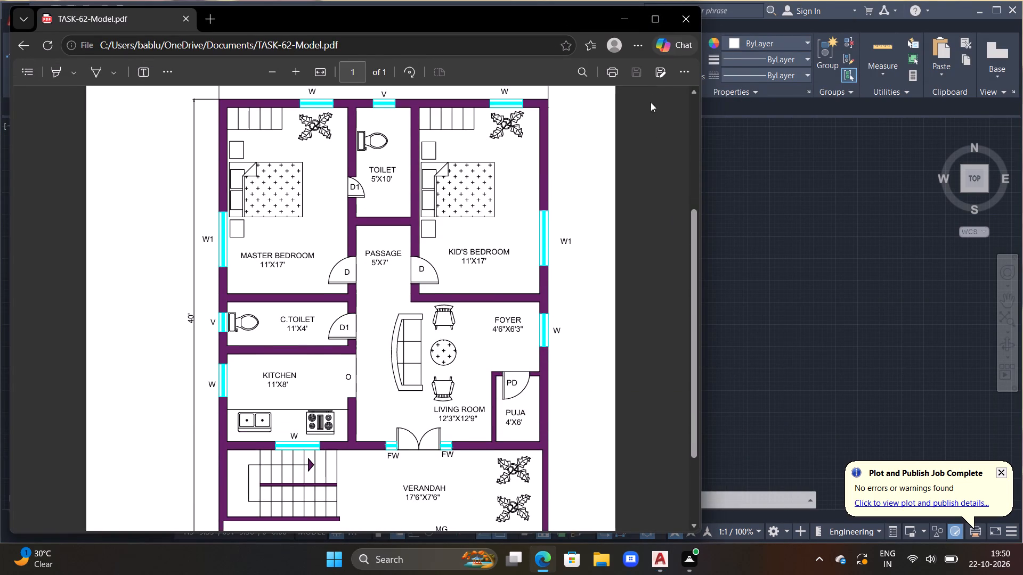
left_click(679, 26)
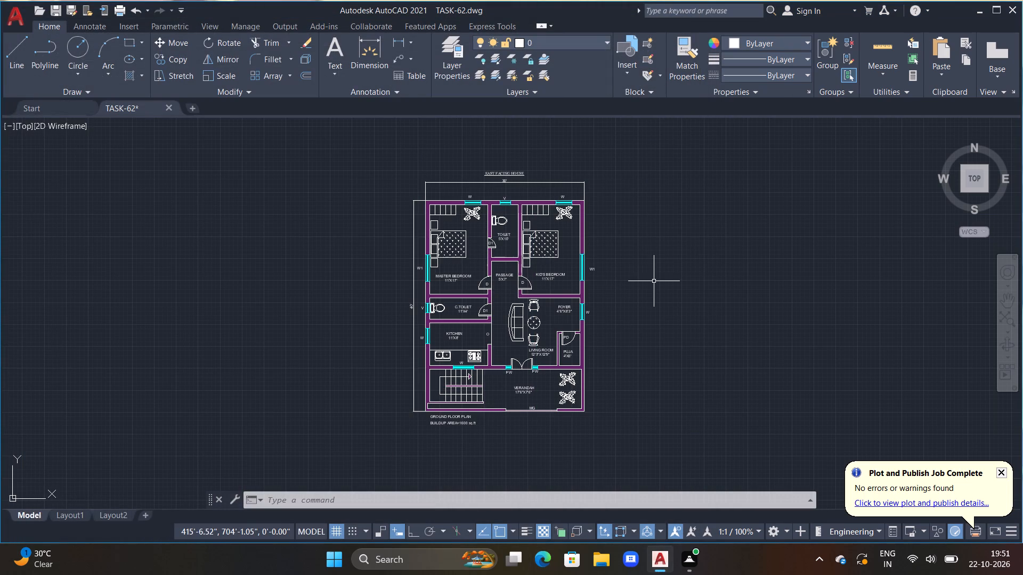